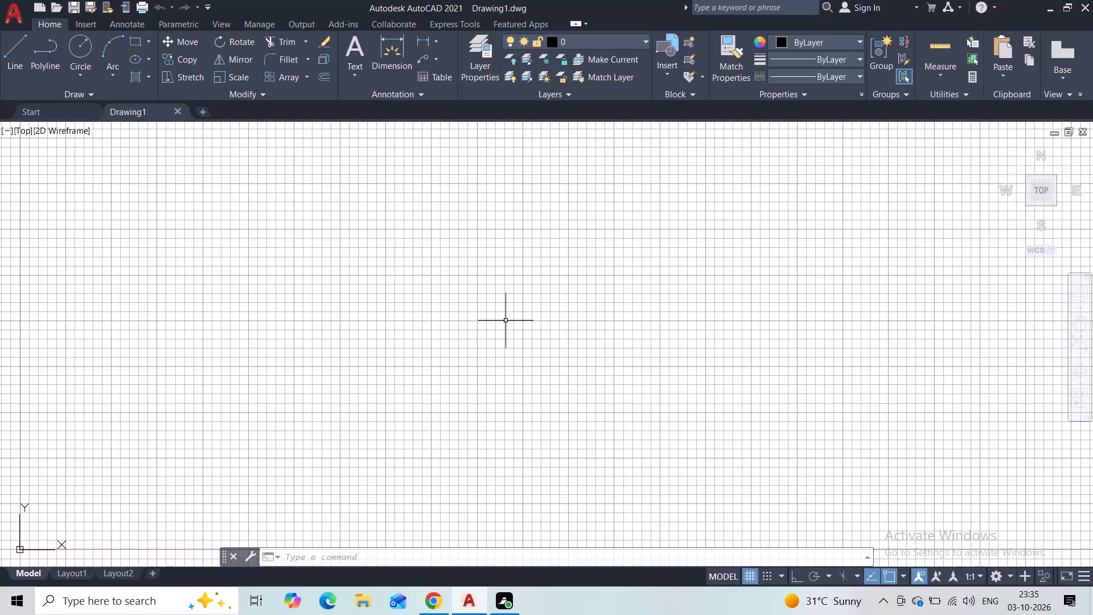
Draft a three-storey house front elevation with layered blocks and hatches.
Set the model space limits from 0,0 to 297,210 and fit the view to the whole drawing area.
type("li")
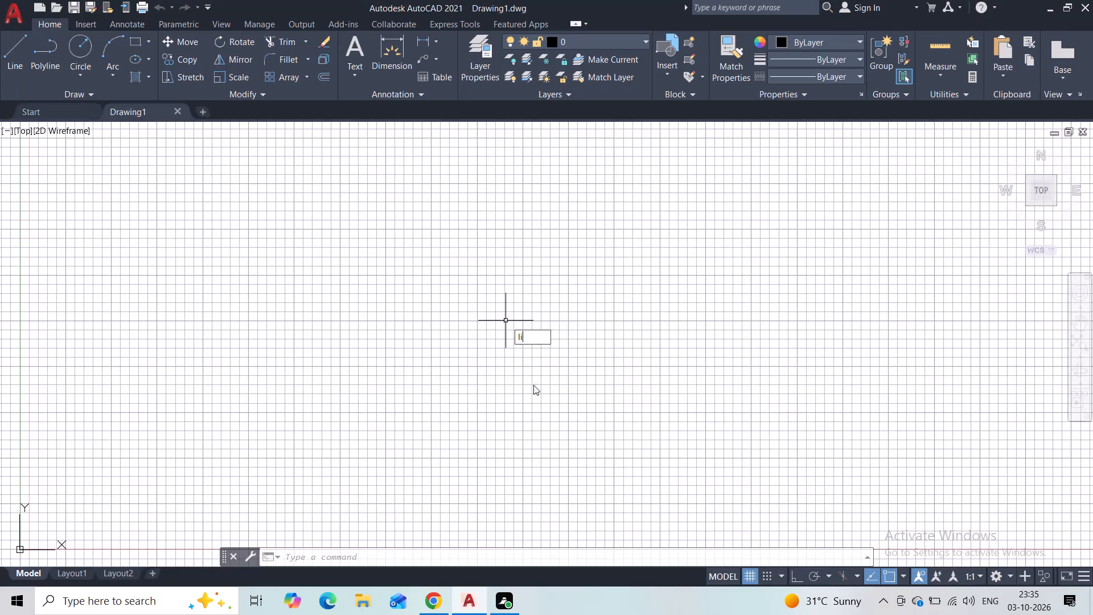
left_click(535, 378)
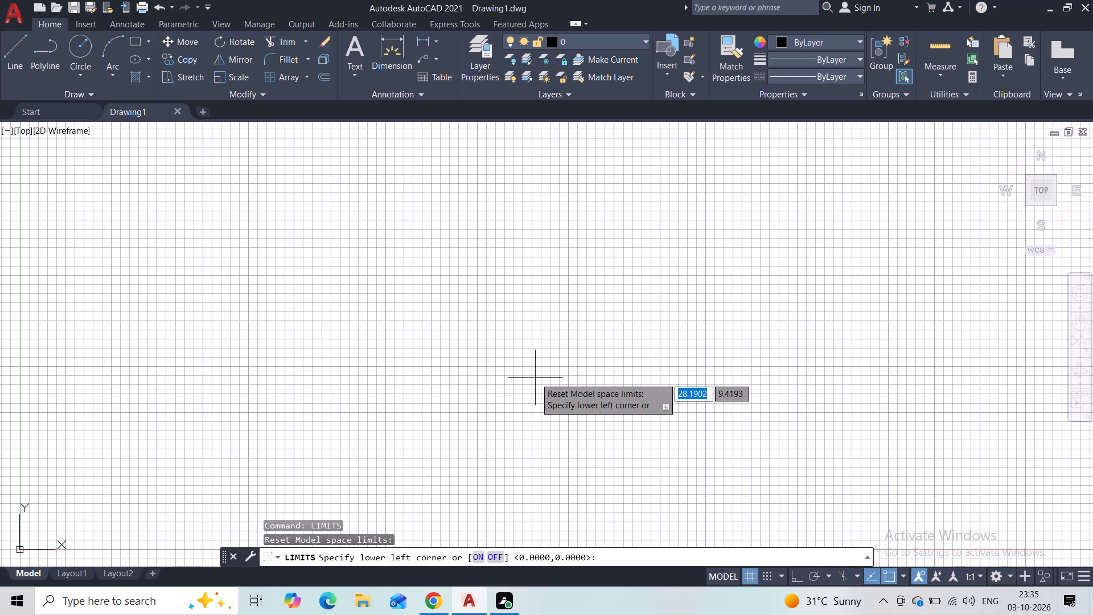
type("0,0")
key("Return")
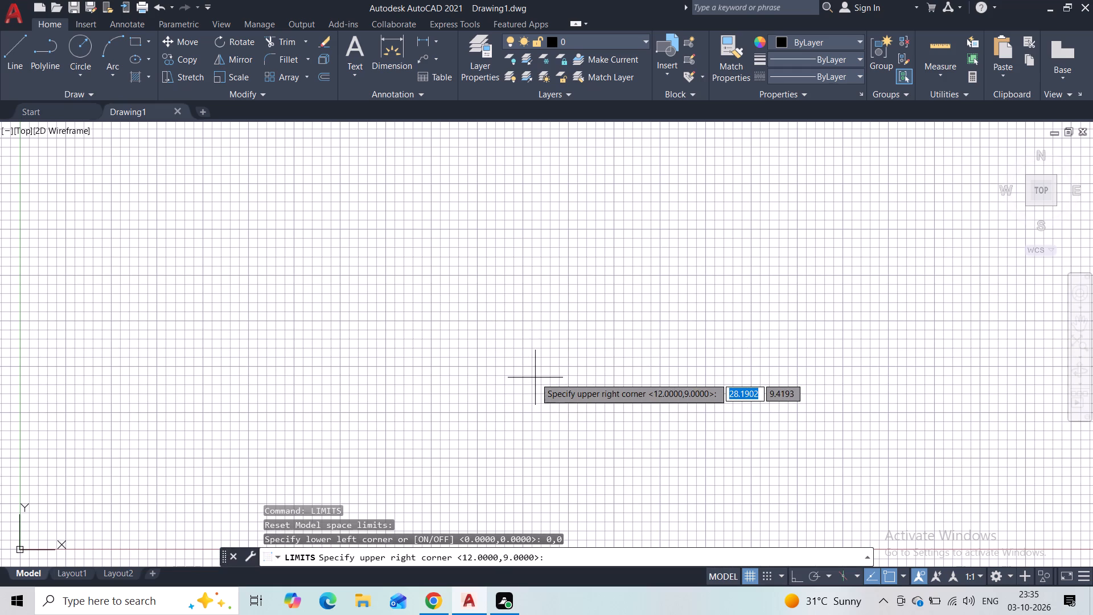
type("297,210")
key("Return")
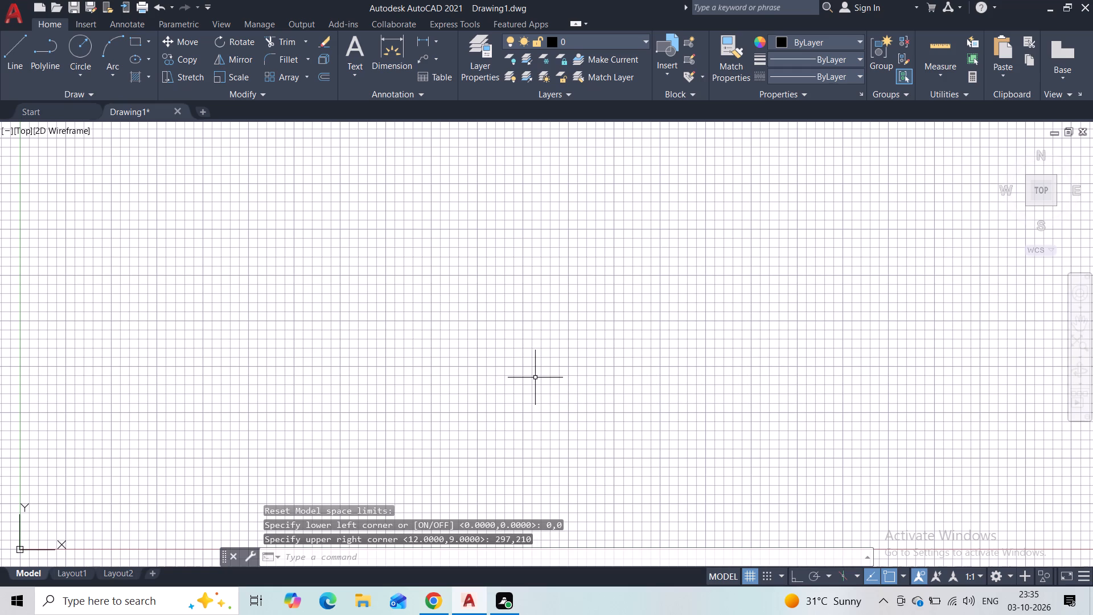
key("z")
key("Return")
key("a")
key("Return")
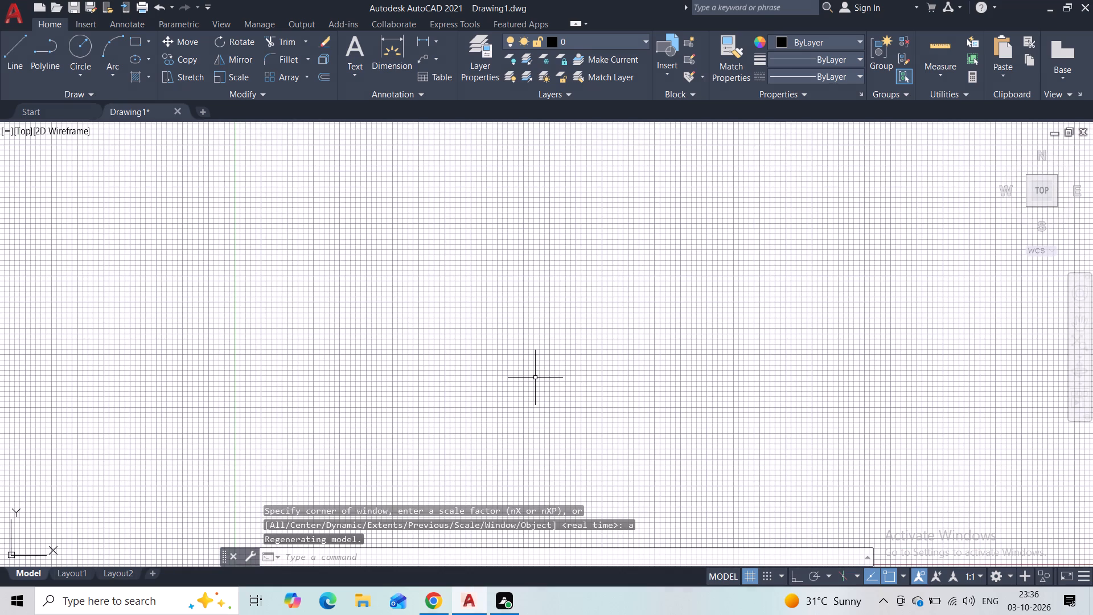
Turn off the grid display.
left_click(743, 571)
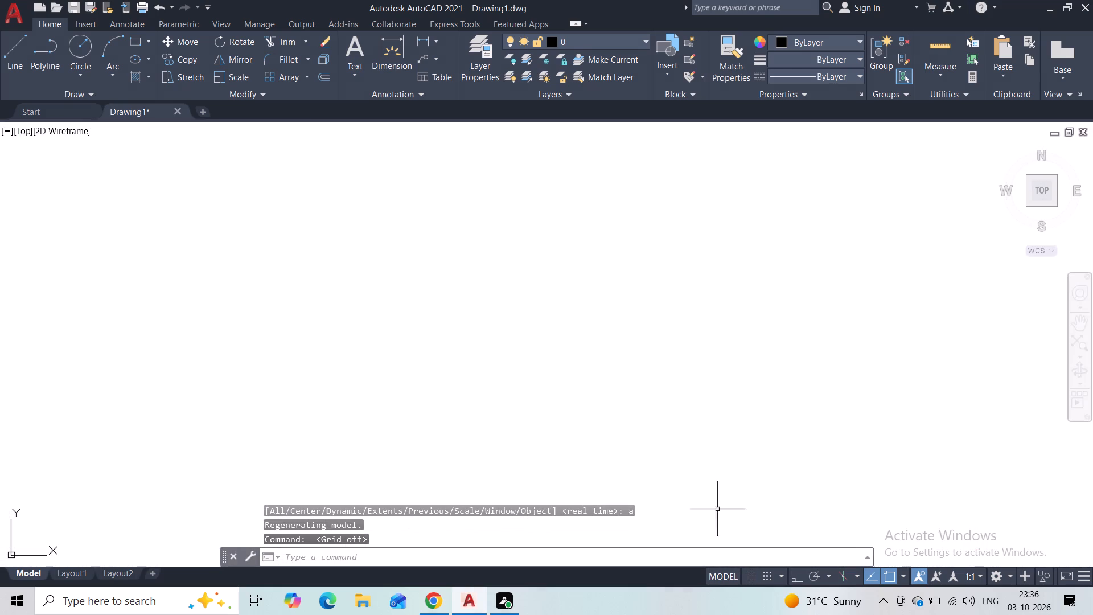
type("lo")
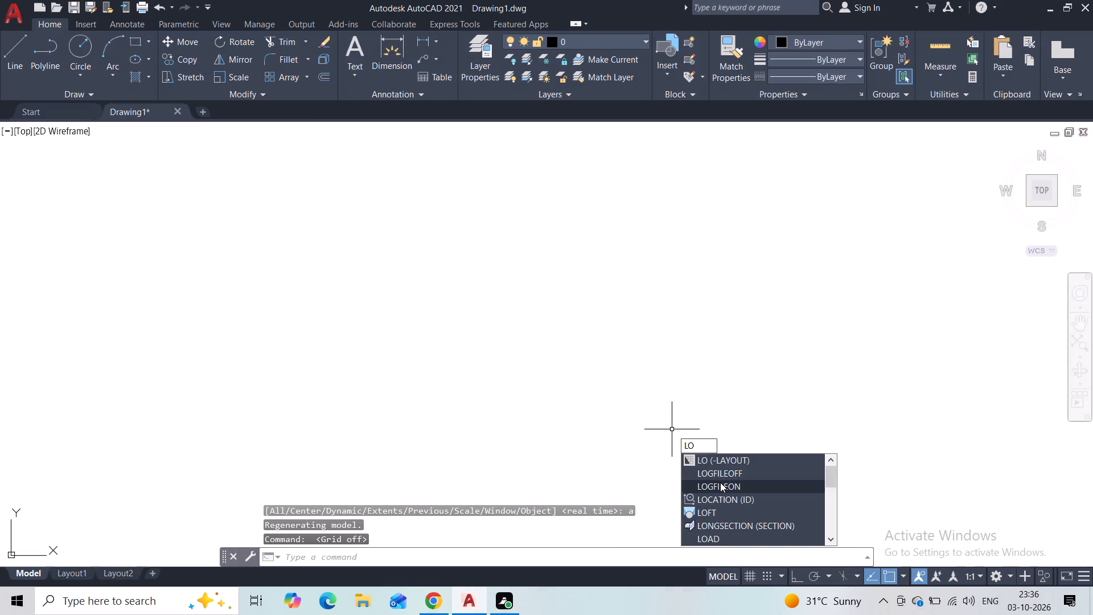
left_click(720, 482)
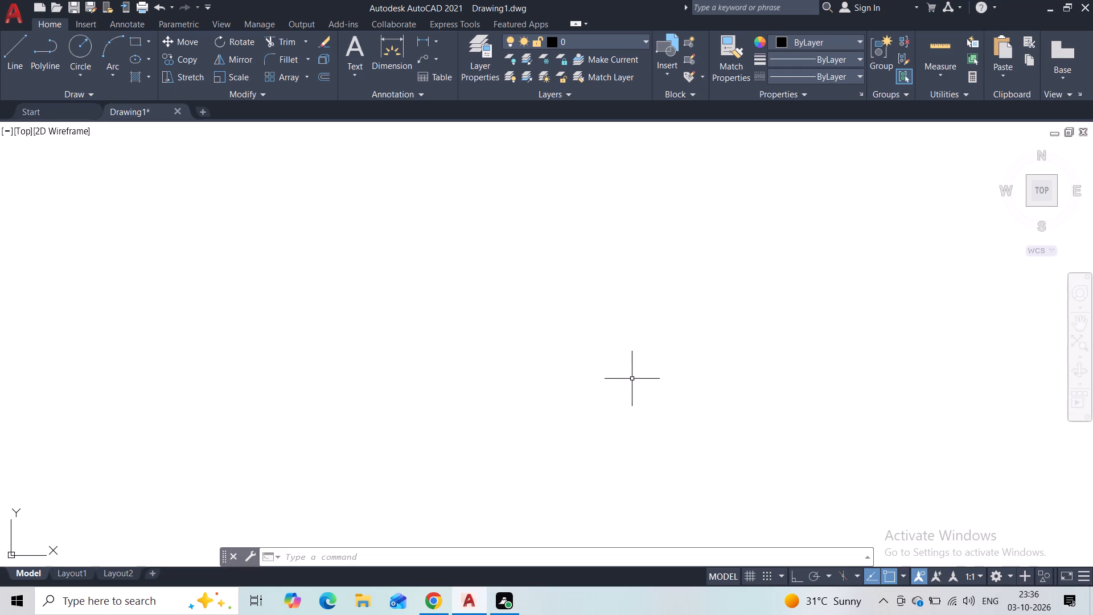
Turn on Ortho mode for drawing straight horizontal and vertical lines.
left_click(17, 56)
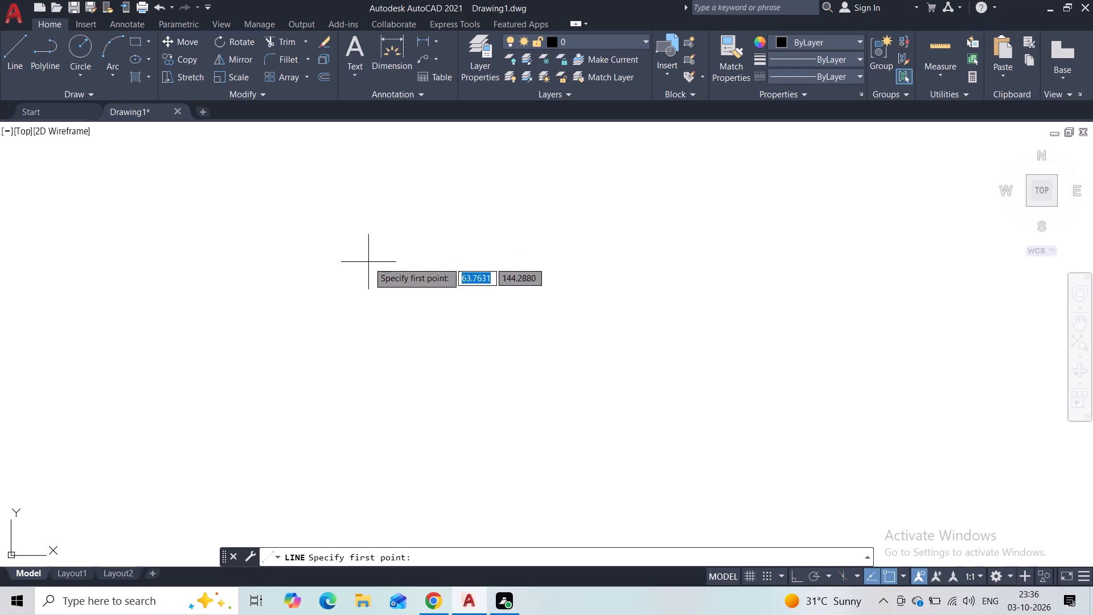
left_click(367, 263)
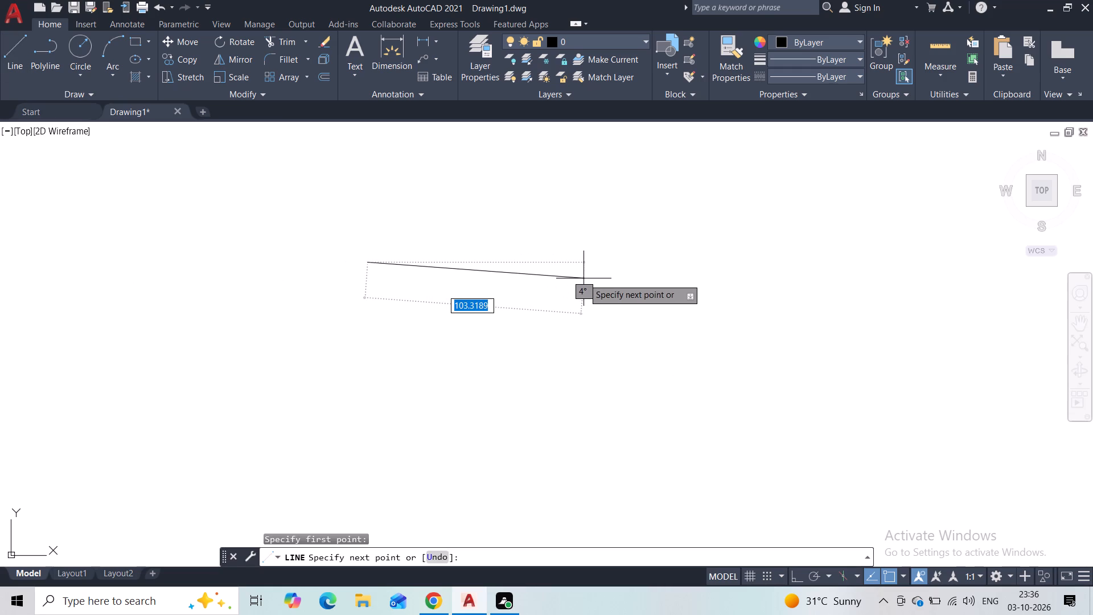
key("F8")
key("Escape")
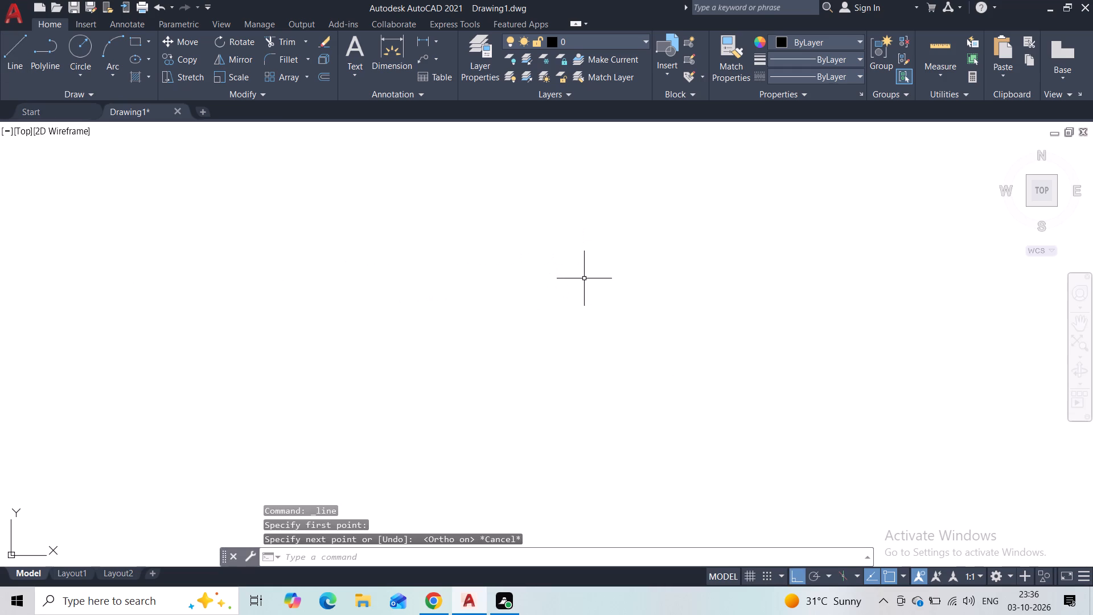
Set the drawing's length unit type to Architectural.
type("un")
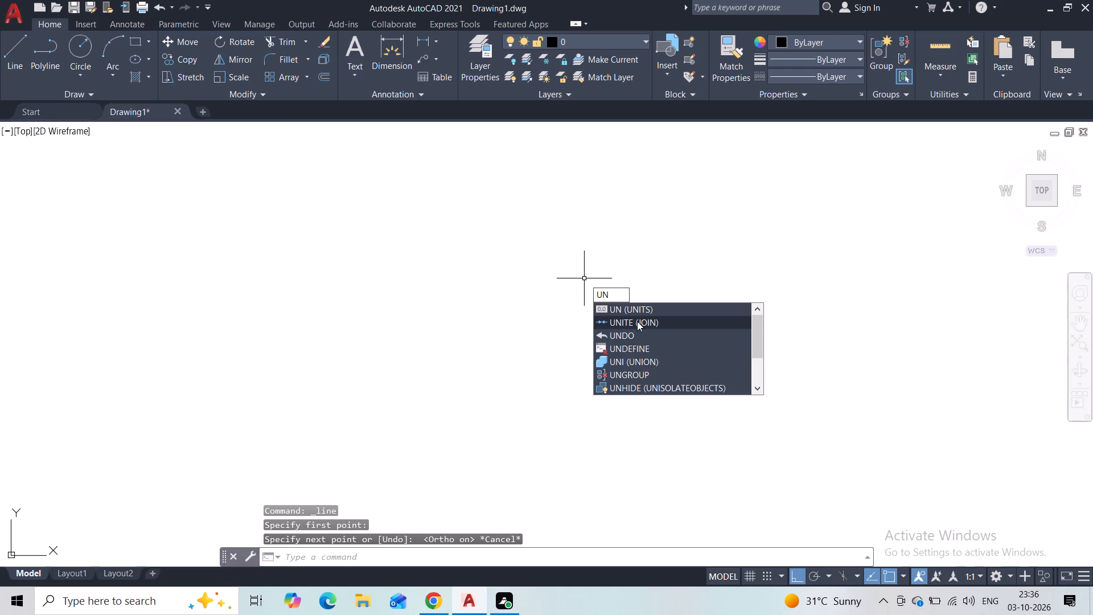
left_click(638, 306)
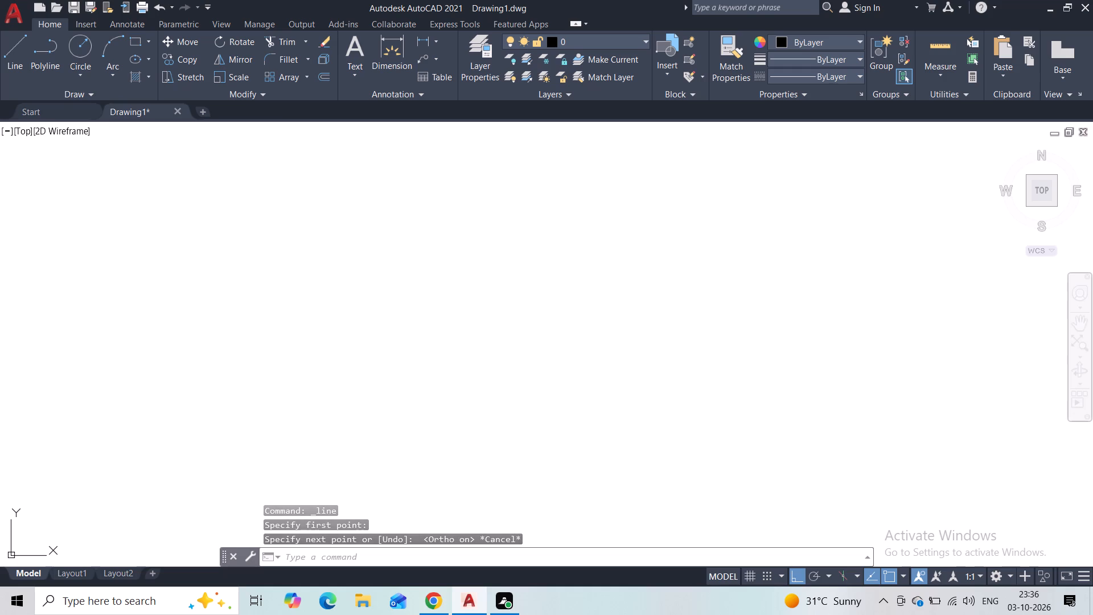
left_click(499, 208)
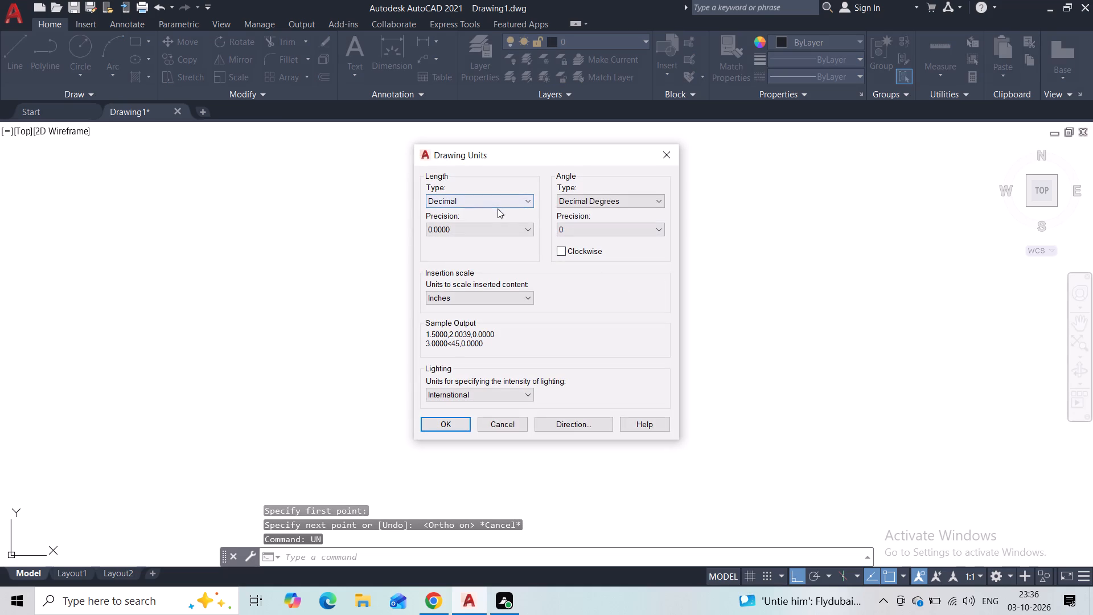
left_click(498, 208)
left_click(502, 198)
left_click(488, 215)
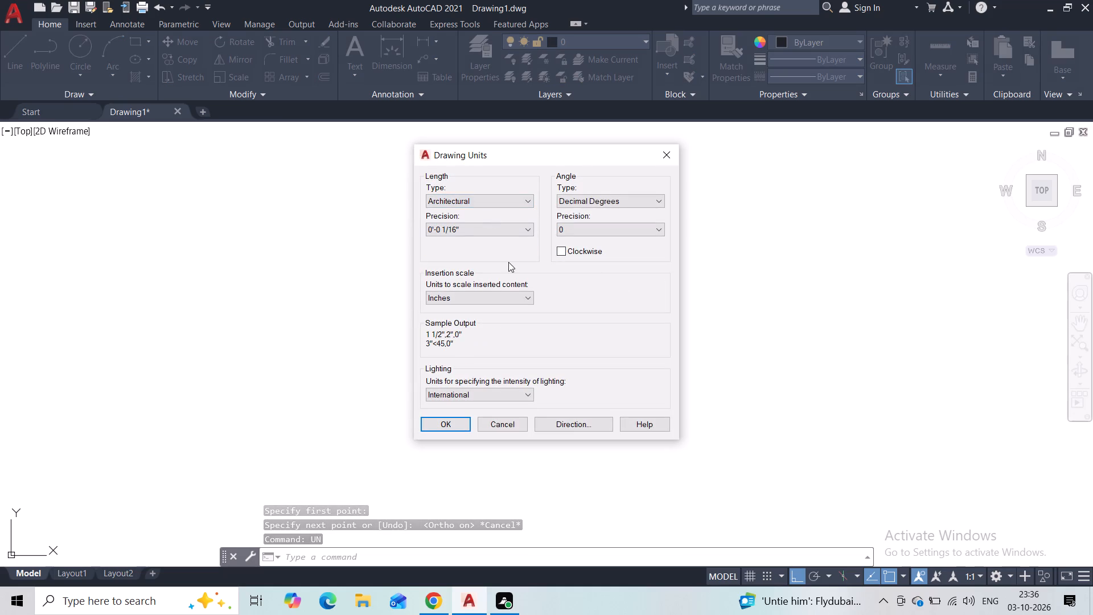
left_click(455, 424)
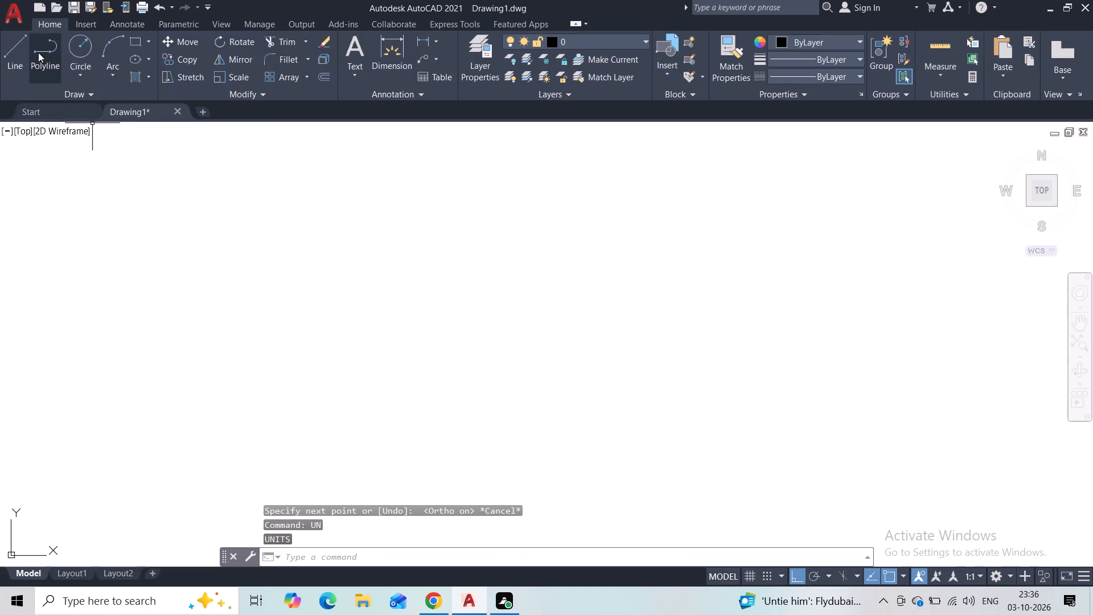
Draw a horizontal base strip as a closed rectangle of lines, 35' long and 2' high.
left_click(24, 56)
left_click(484, 229)
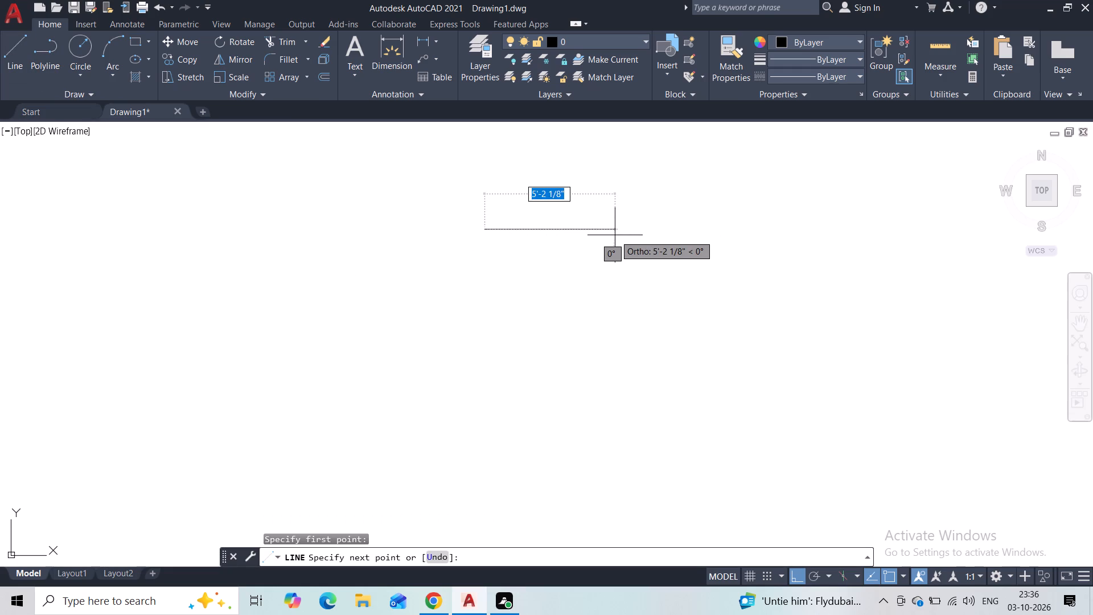
type("35'")
key("Return")
scroll(689, 394, "down", 2)
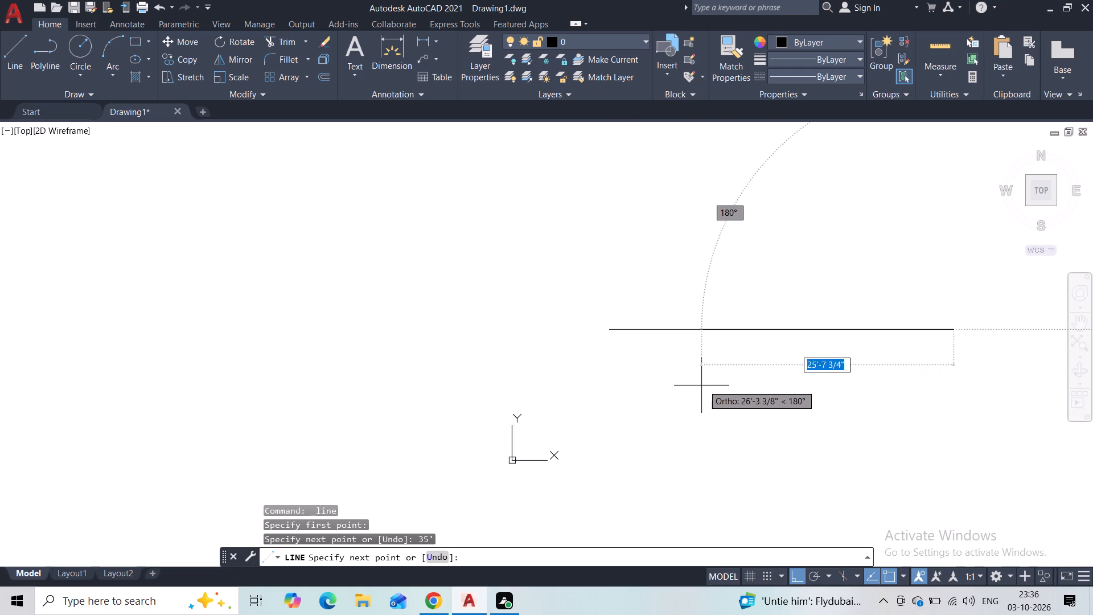
middle_click_drag(704, 385, 487, 302)
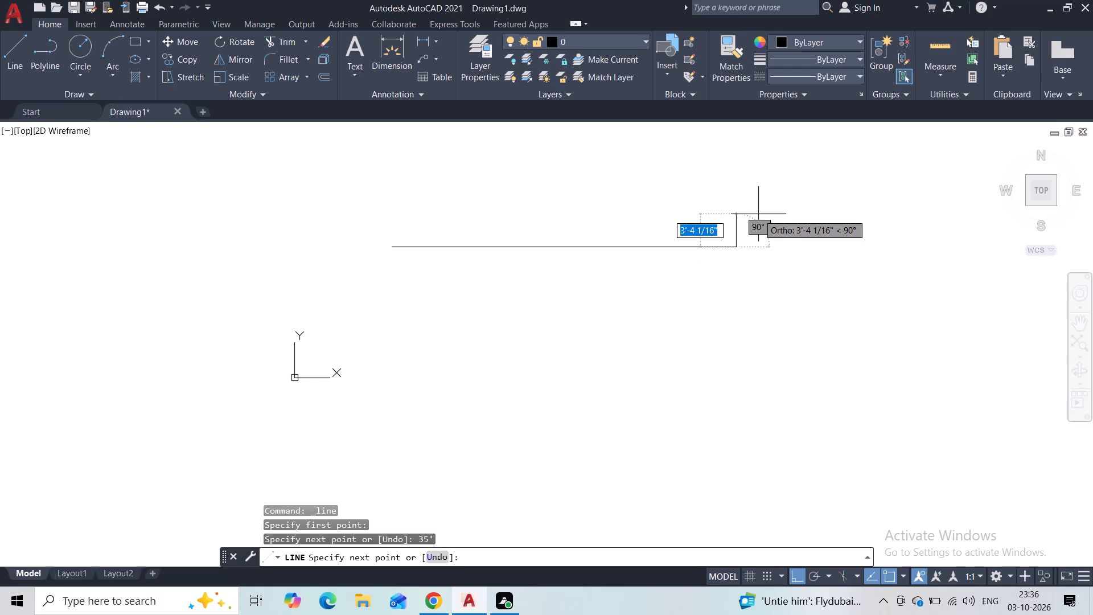
type("2'")
key("Return")
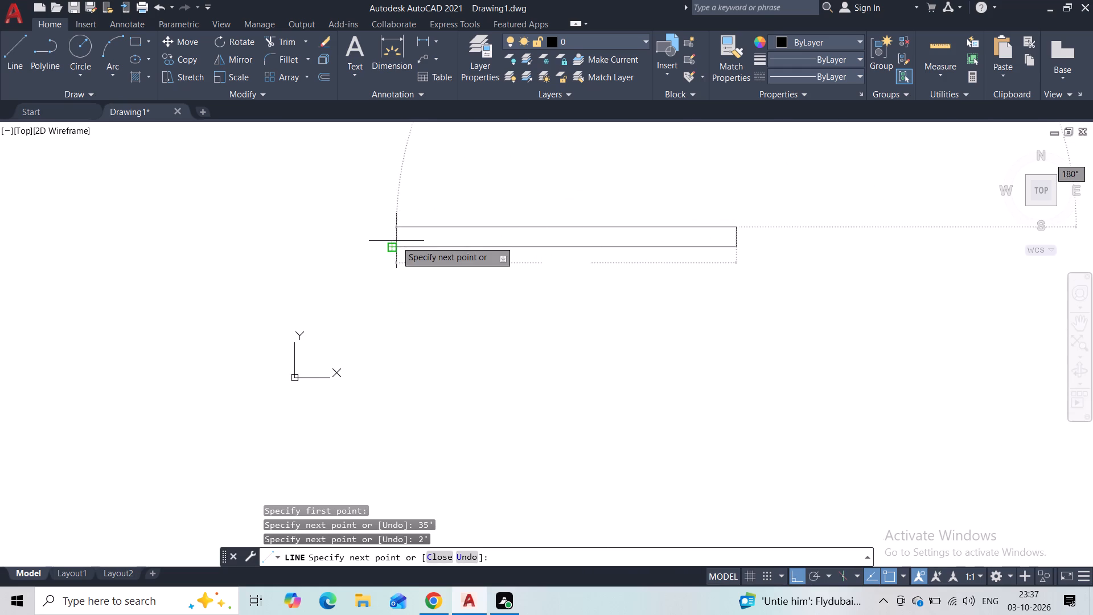
left_click(393, 227)
left_click(395, 243)
key("Escape")
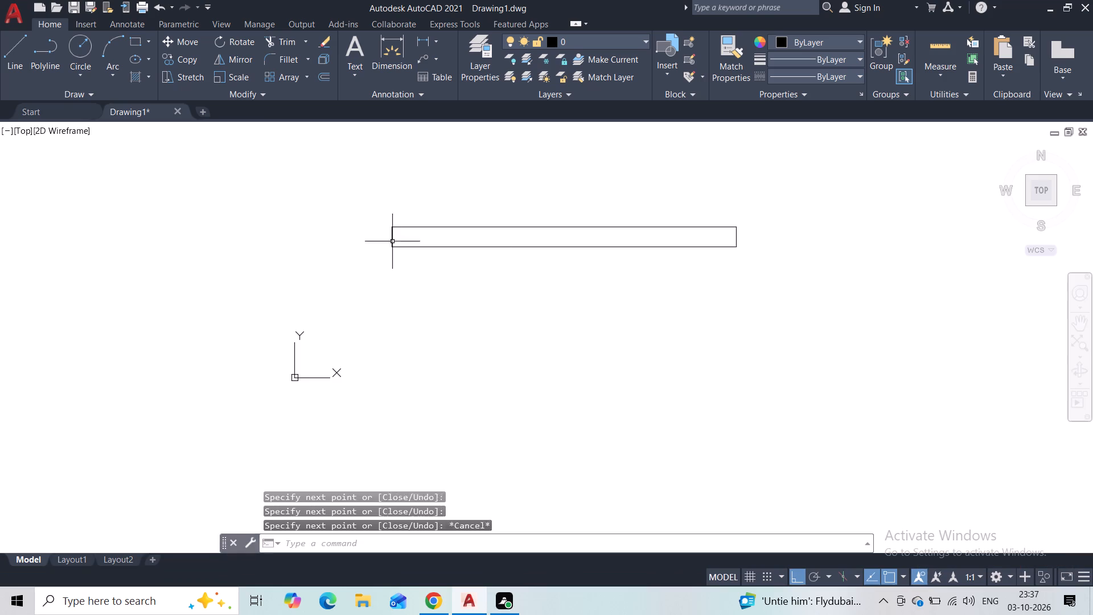
Draw a 12' high box outline on the base with the Line tool, starting from the base's upper right corner and covering over half its length.
middle_click_drag(371, 203, 273, 292)
scroll(291, 278, "up", 1)
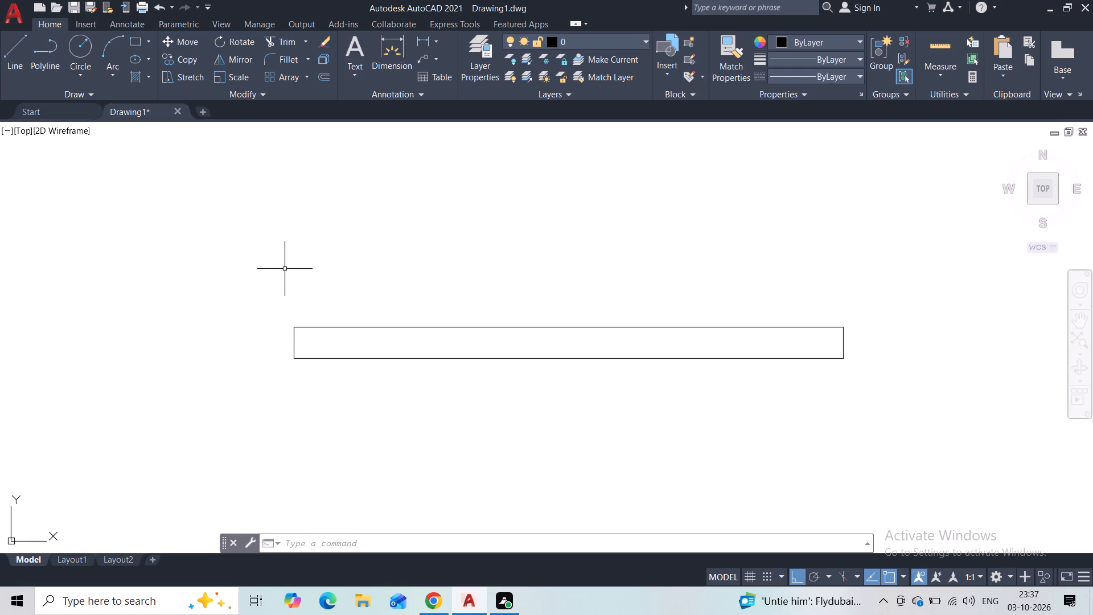
left_click(19, 60)
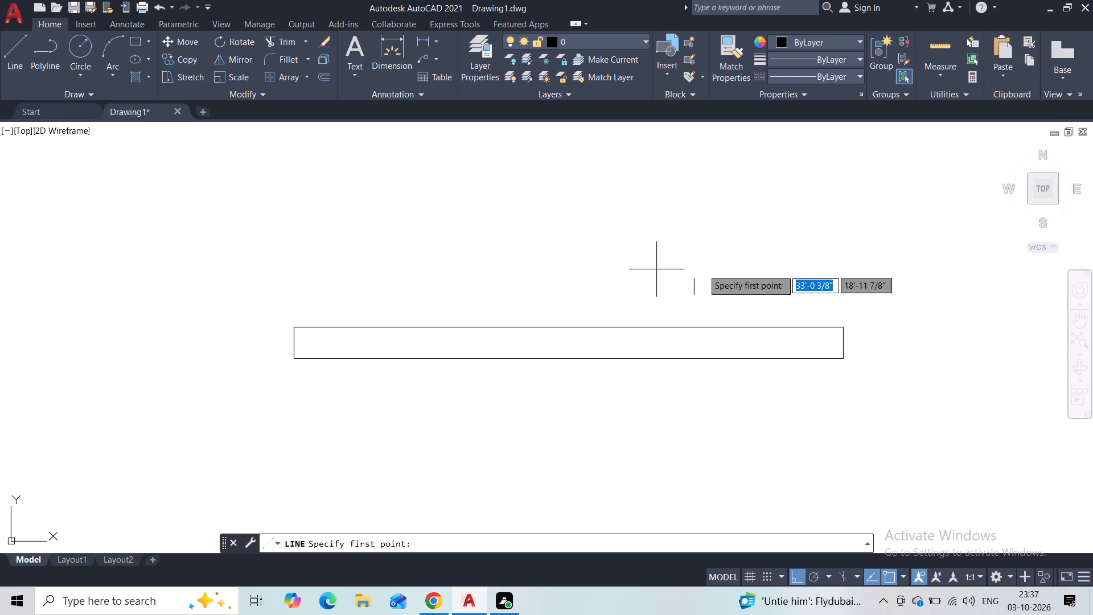
left_click(843, 331)
type("12'")
key("Return")
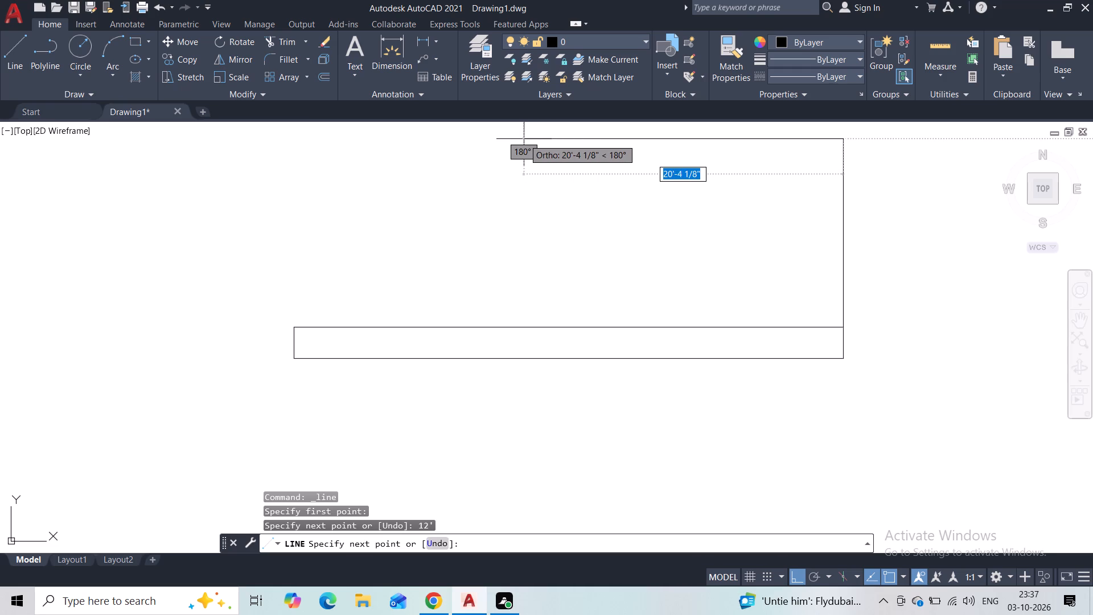
left_click(509, 138)
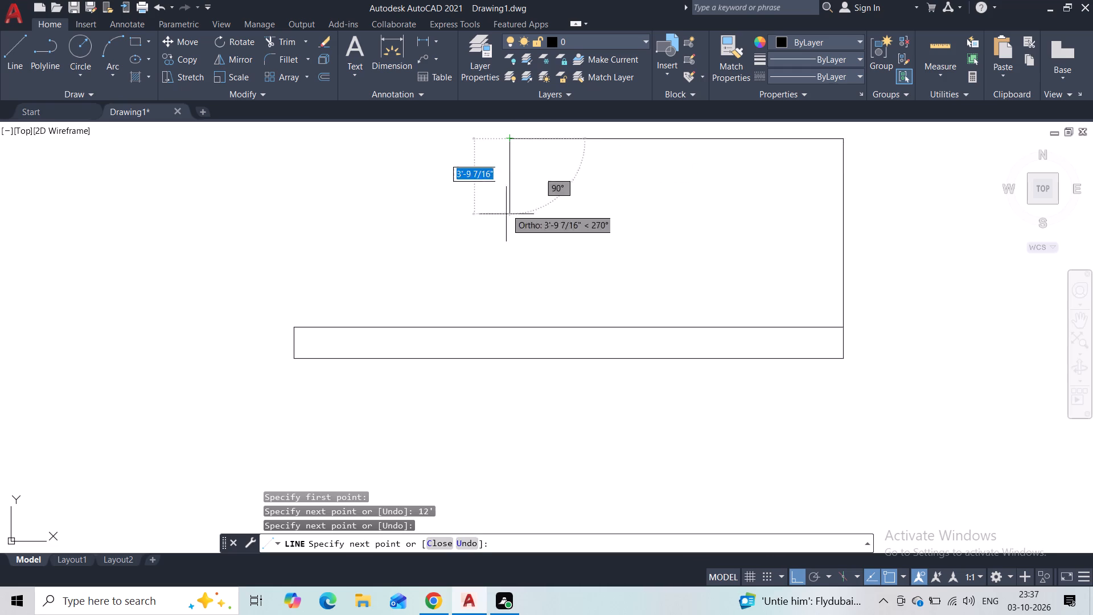
left_click(511, 327)
key("Escape")
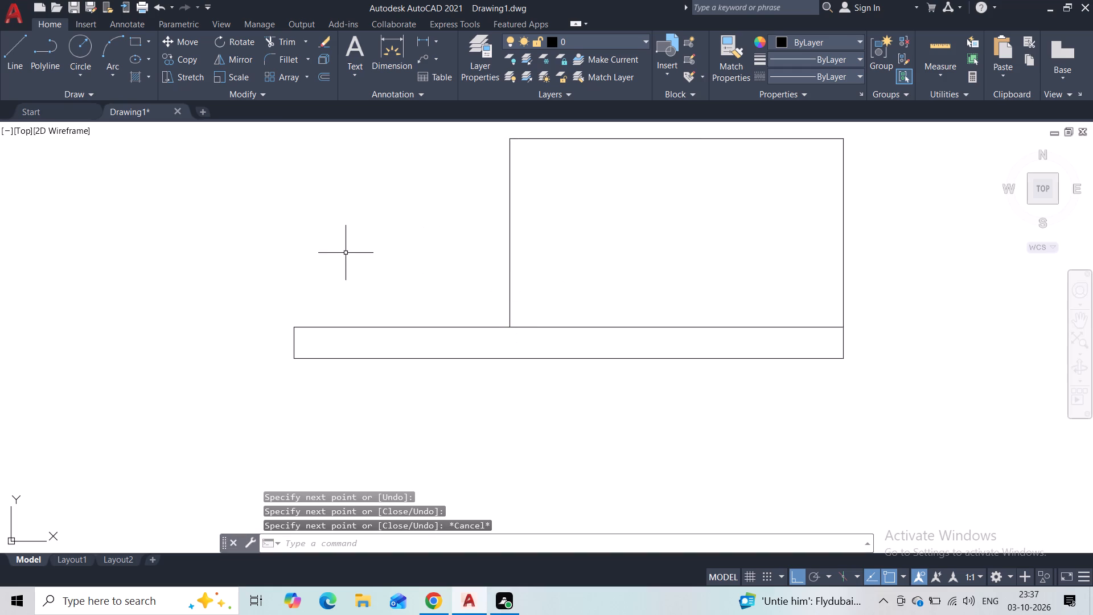
Draw a 27' vertical line upward from the base's top edge, to the left of the box.
key("space")
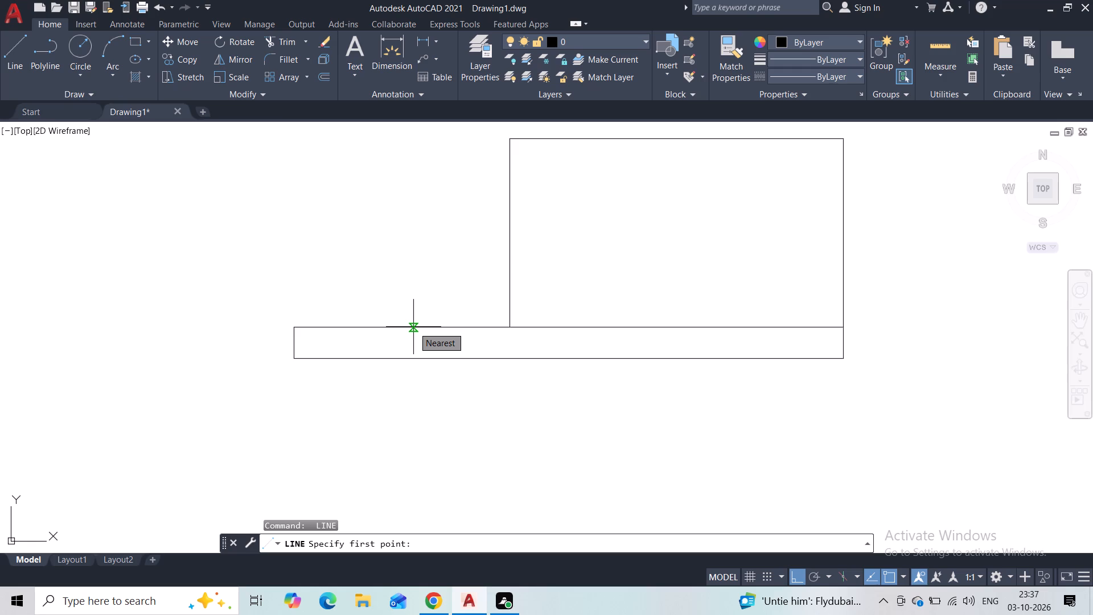
left_click(413, 327)
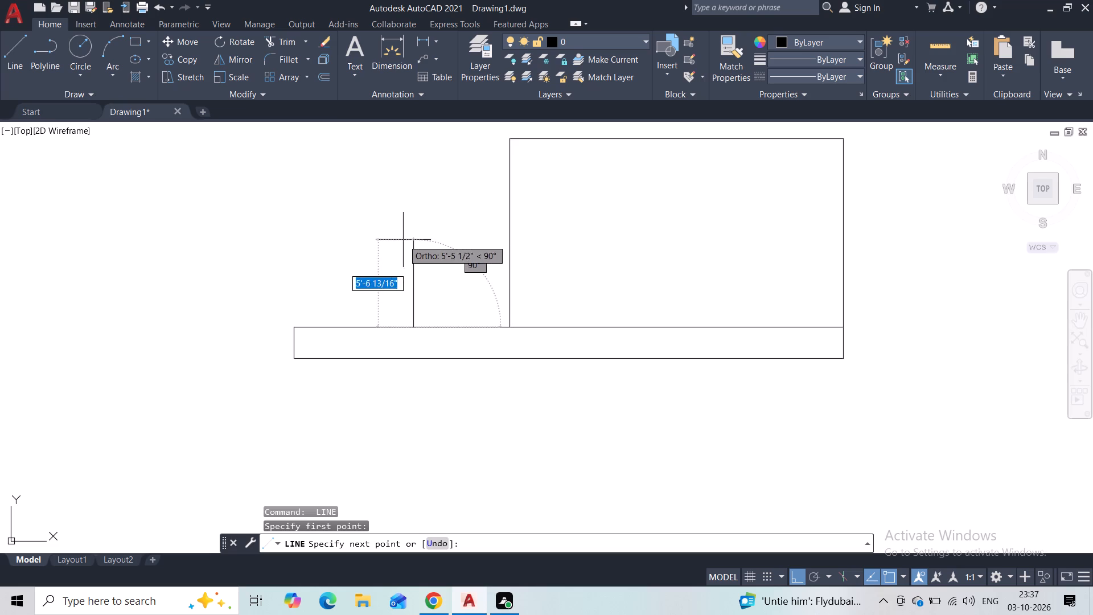
middle_click_drag(406, 189, 402, 344)
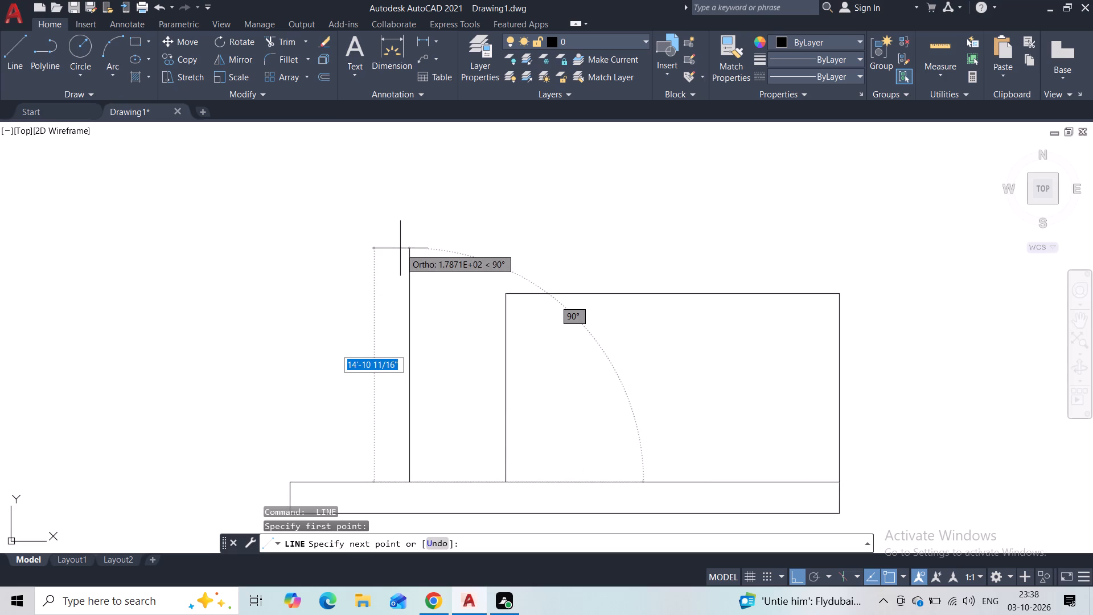
type("27")
key("apostrophe")
key("Return")
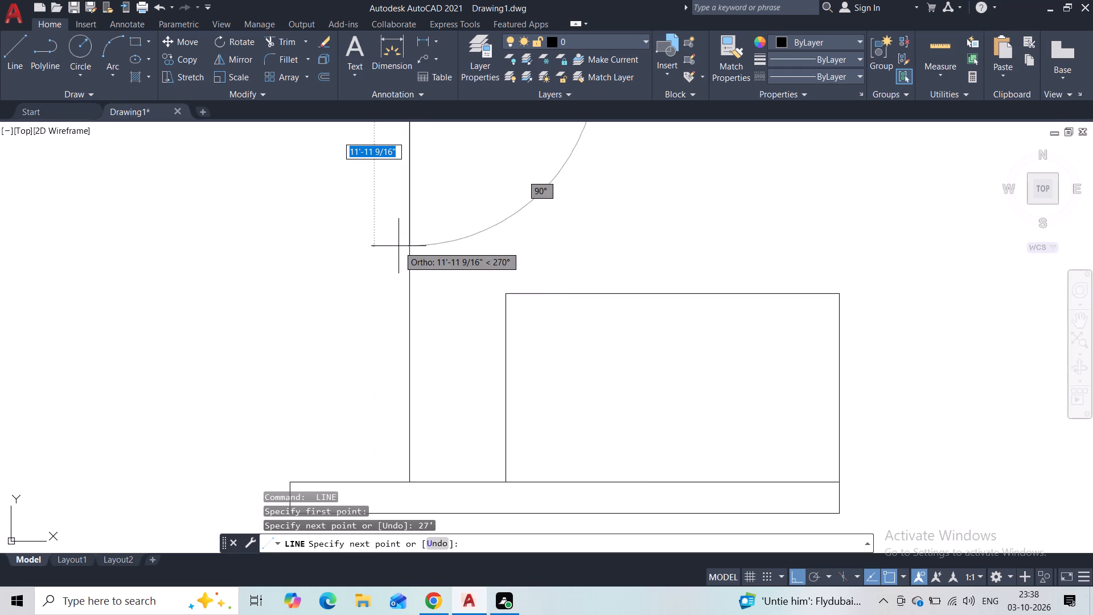
key("Escape")
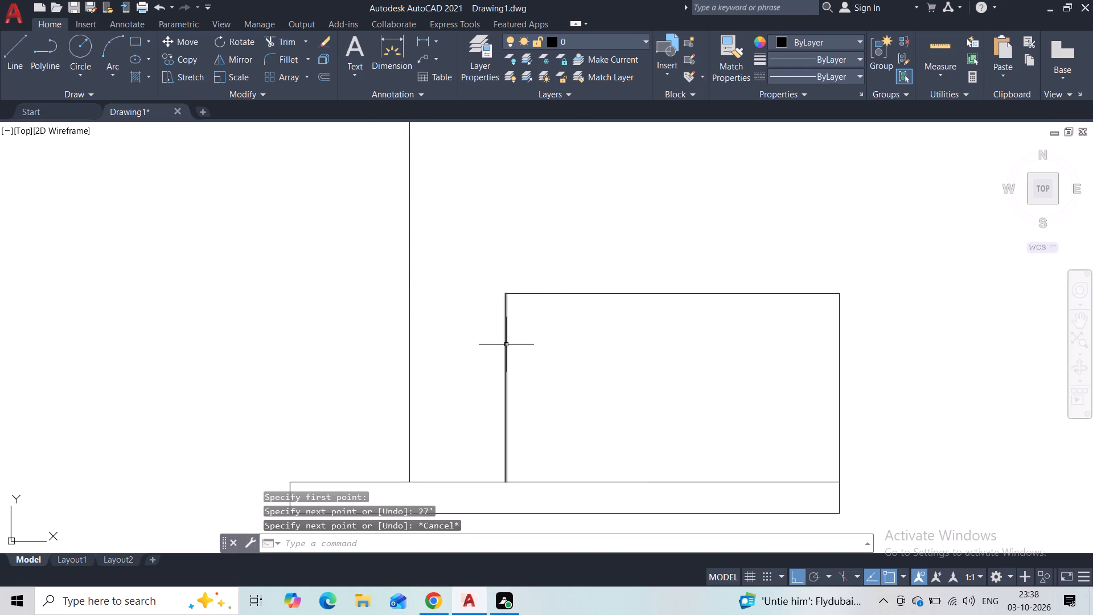
Move the box's left vertical line a short distance inward along the box's top edge.
left_click(506, 345)
scroll(494, 306, "up", 2)
left_click(193, 44)
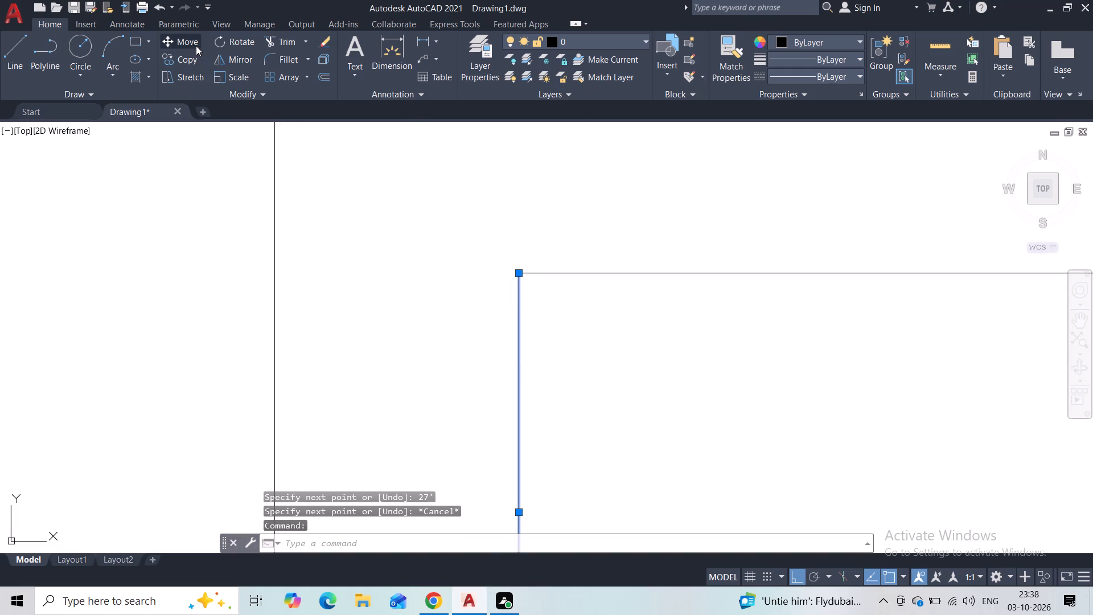
left_click(520, 276)
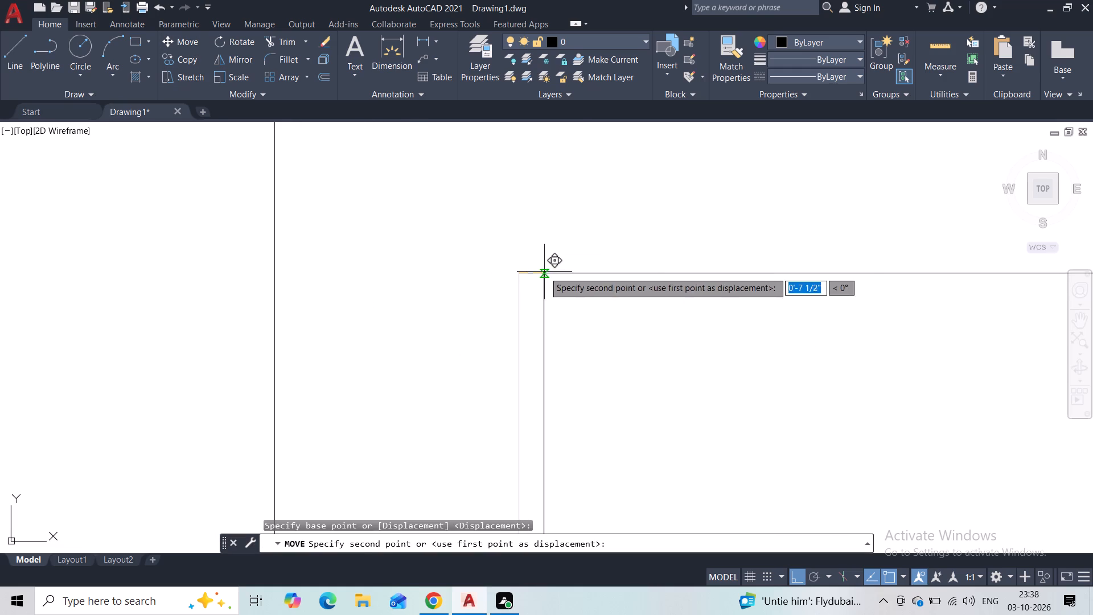
left_click(557, 272)
key("Escape")
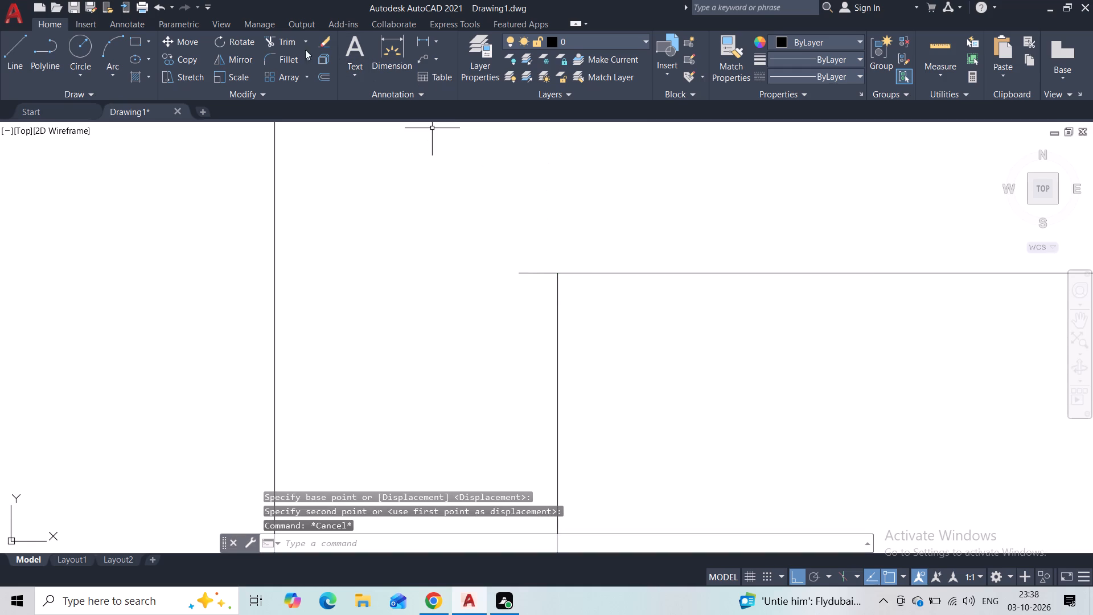
Trim the short overhang of the box's top line beyond its left vertical line.
left_click(274, 45)
left_click_drag(540, 256, 536, 297)
key("Escape")
scroll(536, 296, "down", 6)
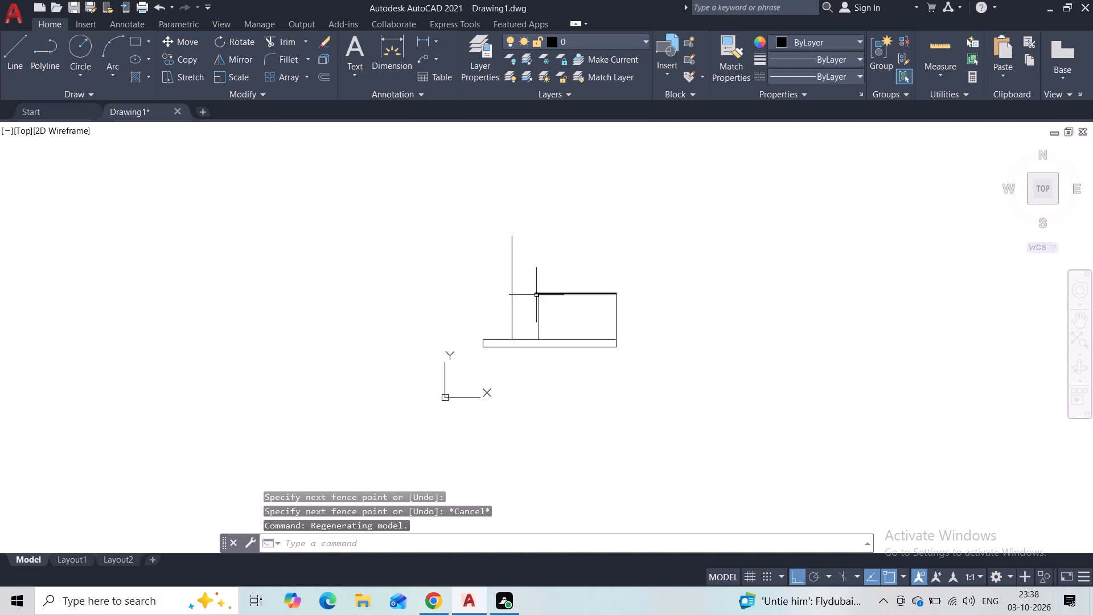
Trim the remaining overhang of the 12' box's top line beyond its left vertical line.
scroll(534, 286, "up", 5)
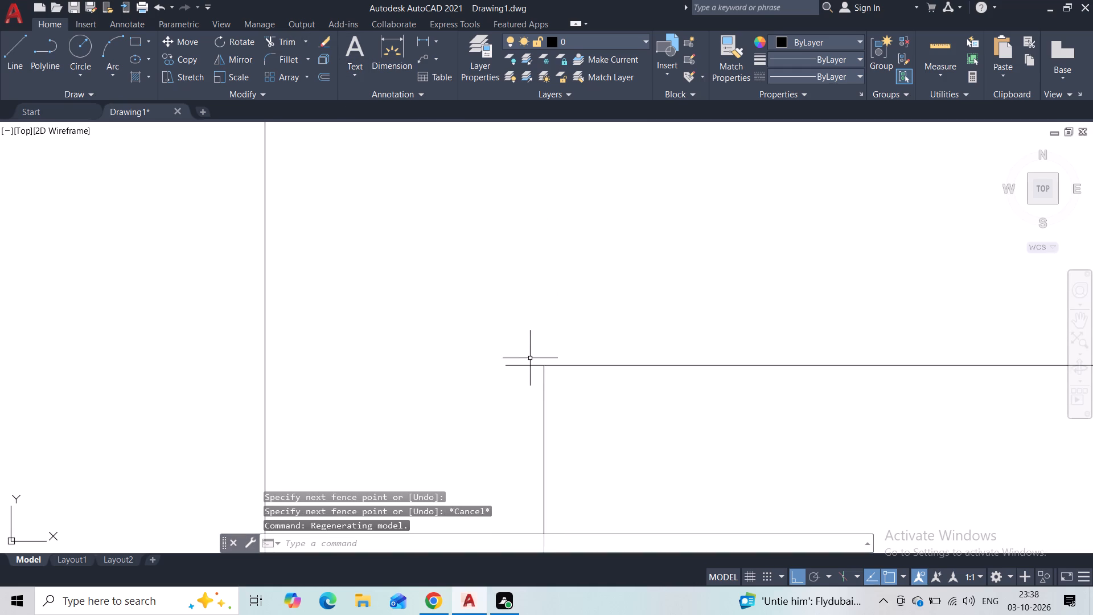
key("space")
left_click_drag(529, 358, 522, 393)
key("Escape")
scroll(519, 340, "down", 4)
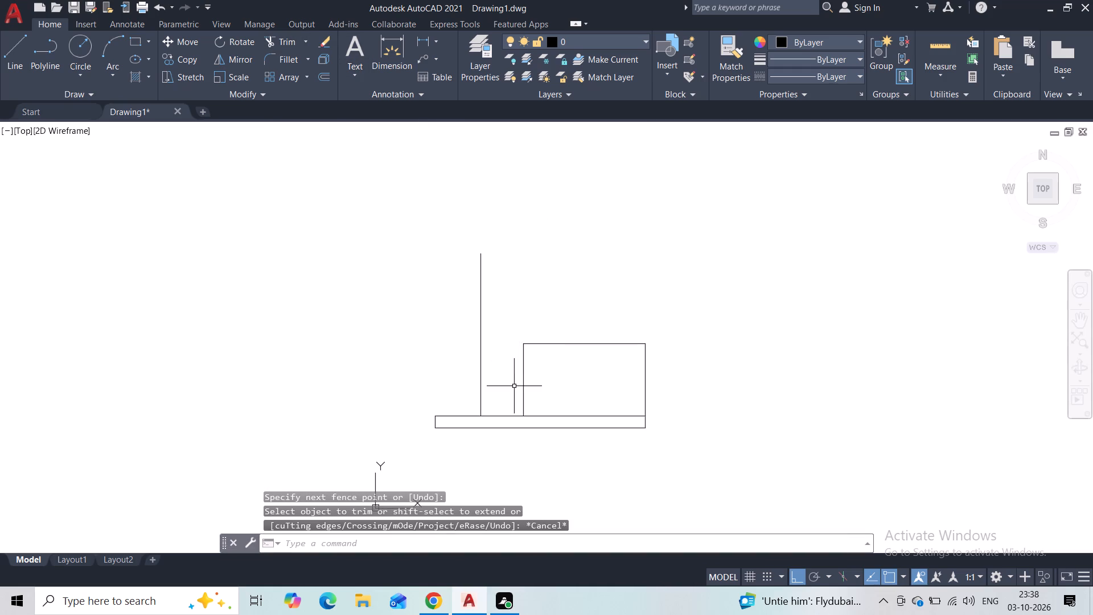
Draw a 27' vertical line up from the base's upper left corner and connect it across to the top of the existing 27' vertical.
middle_click_drag(513, 387, 508, 352)
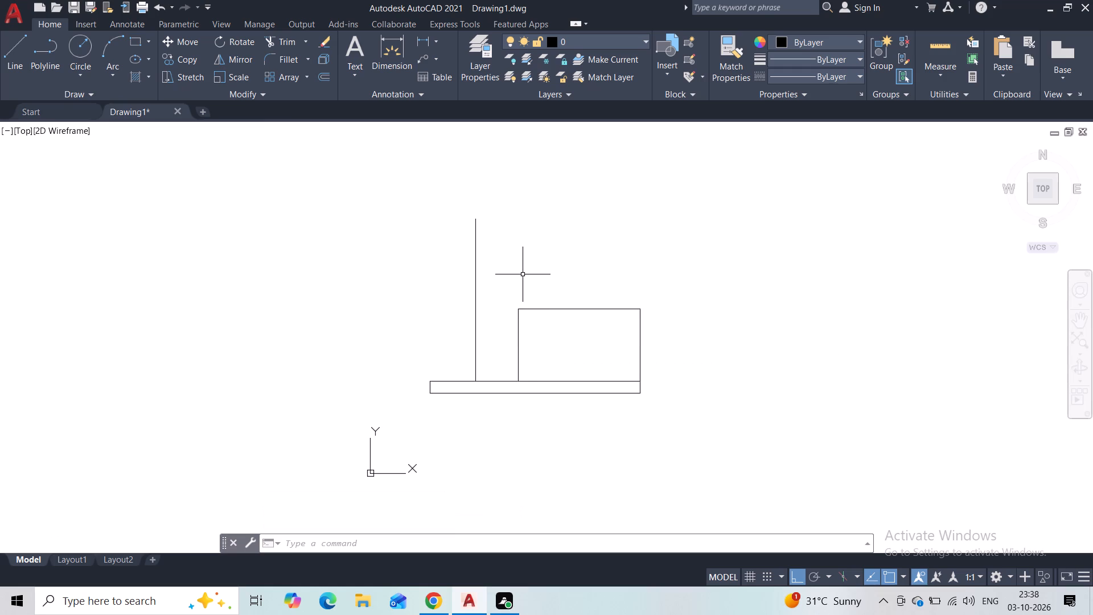
left_click(23, 48)
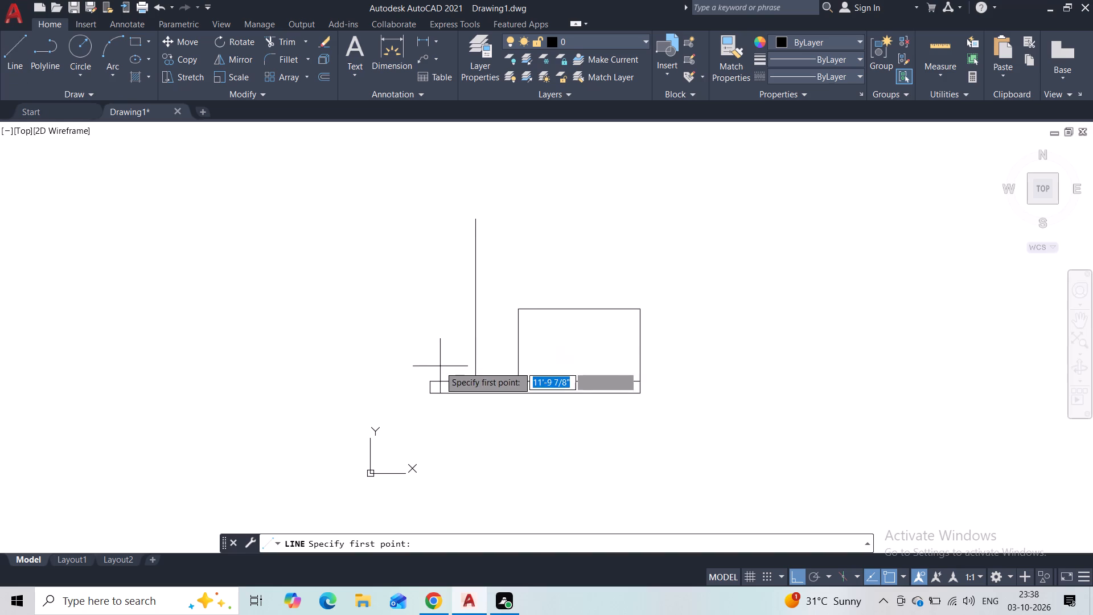
left_click(432, 380)
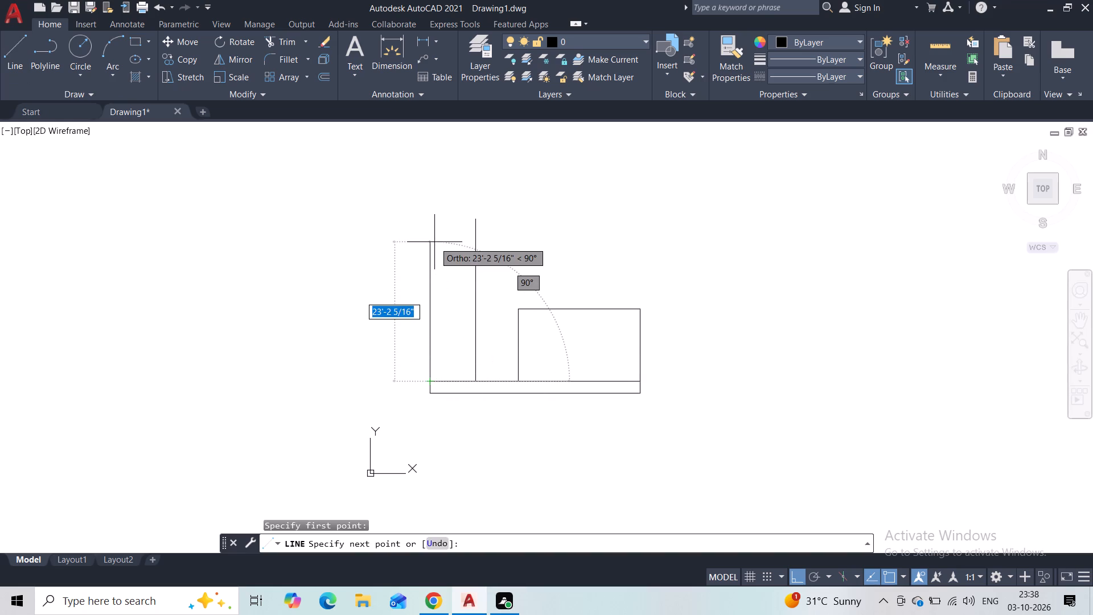
key("2")
type("7'")
key("Return")
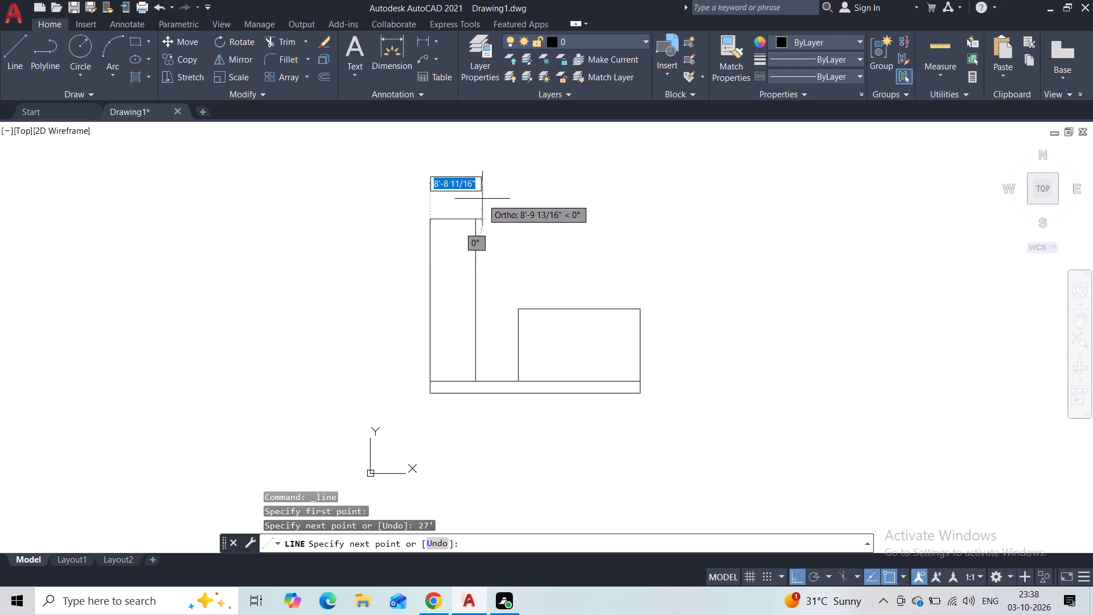
left_click(474, 216)
key("Escape")
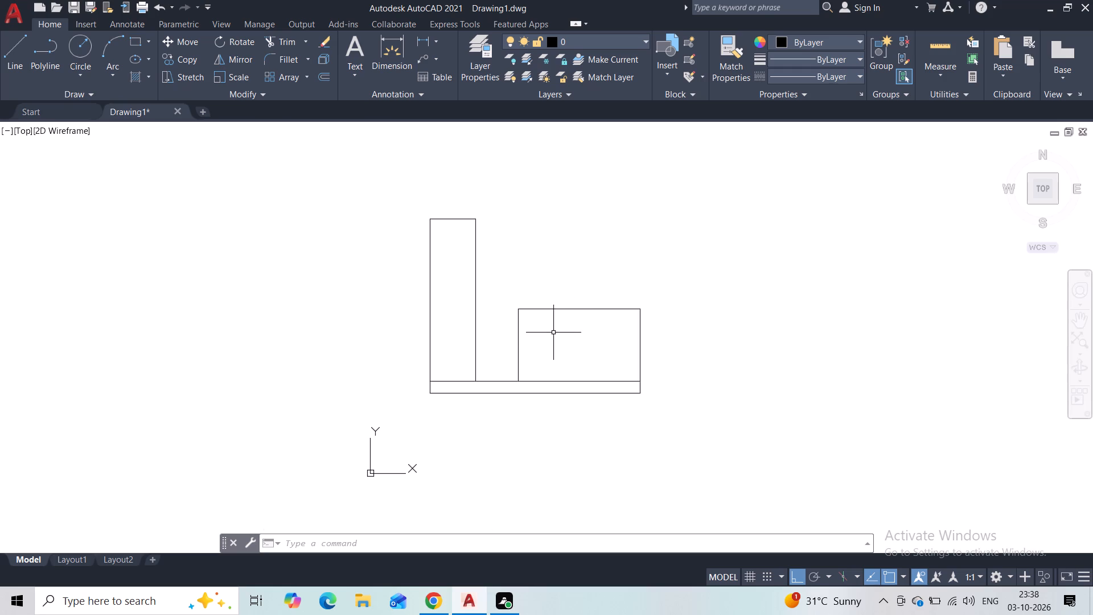
Draw two vertical lines from the 12' box's top edge to the base, one just inside its right side and one farther in.
scroll(543, 332, "up", 1)
middle_click_drag(543, 332, 540, 396)
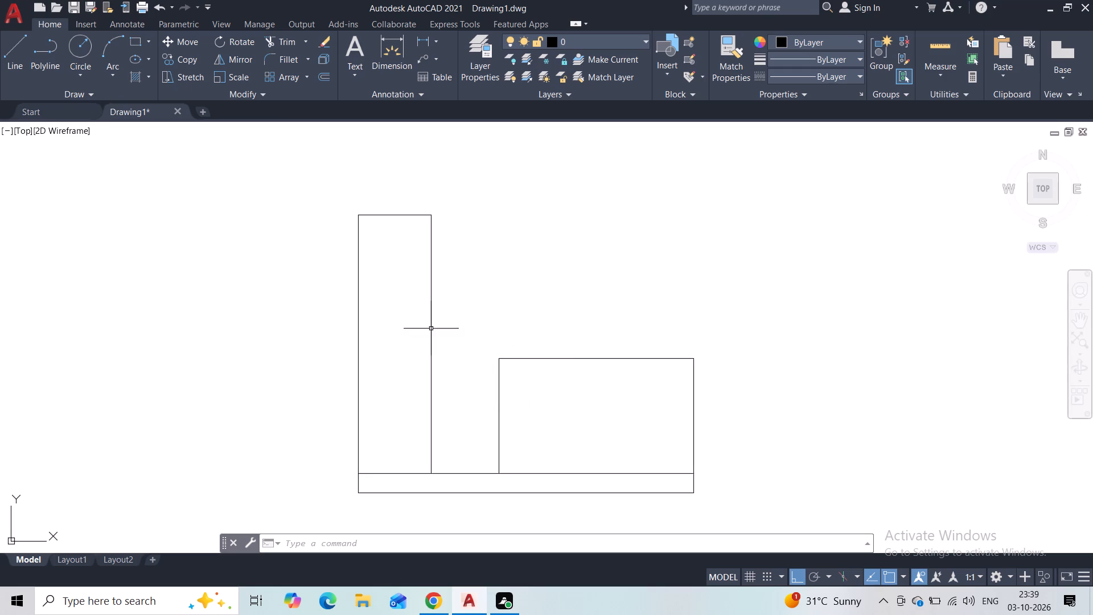
left_click(20, 57)
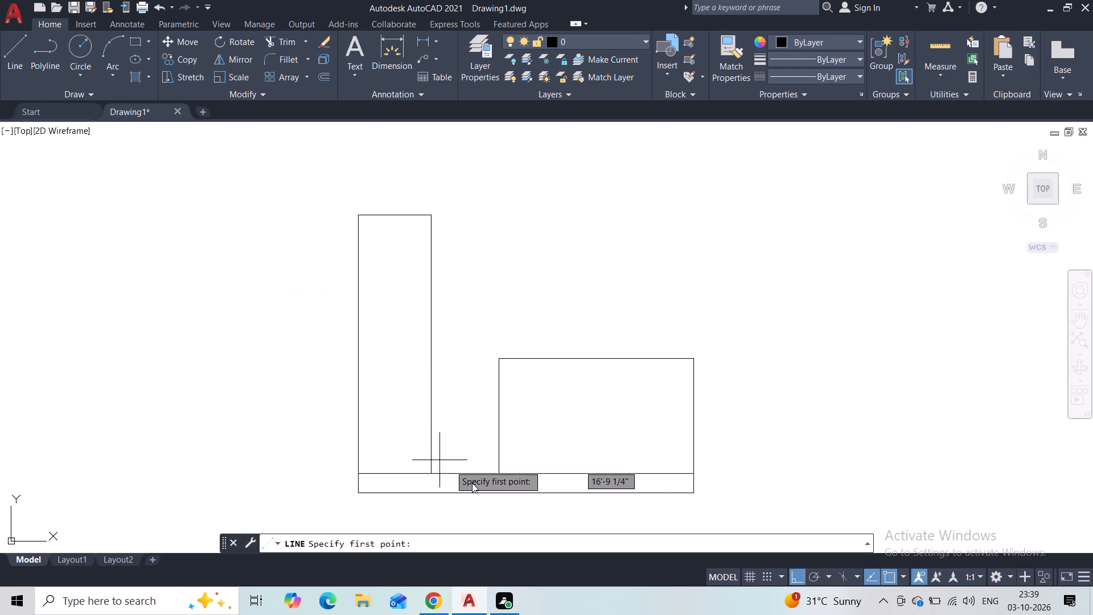
scroll(690, 372, "up", 3)
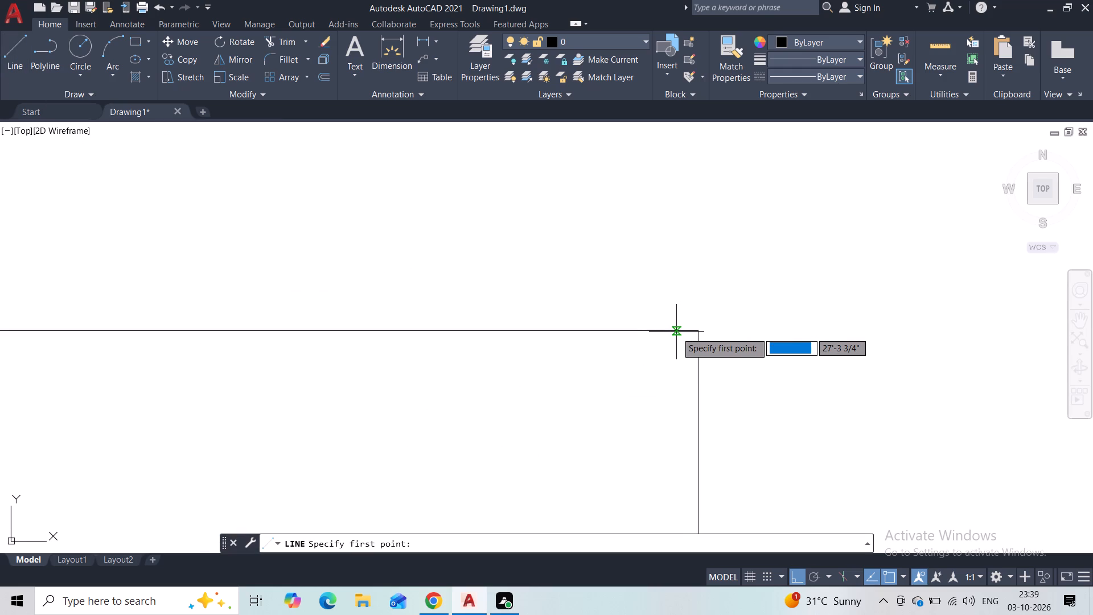
left_click(677, 331)
middle_click_drag(675, 438, 644, 147)
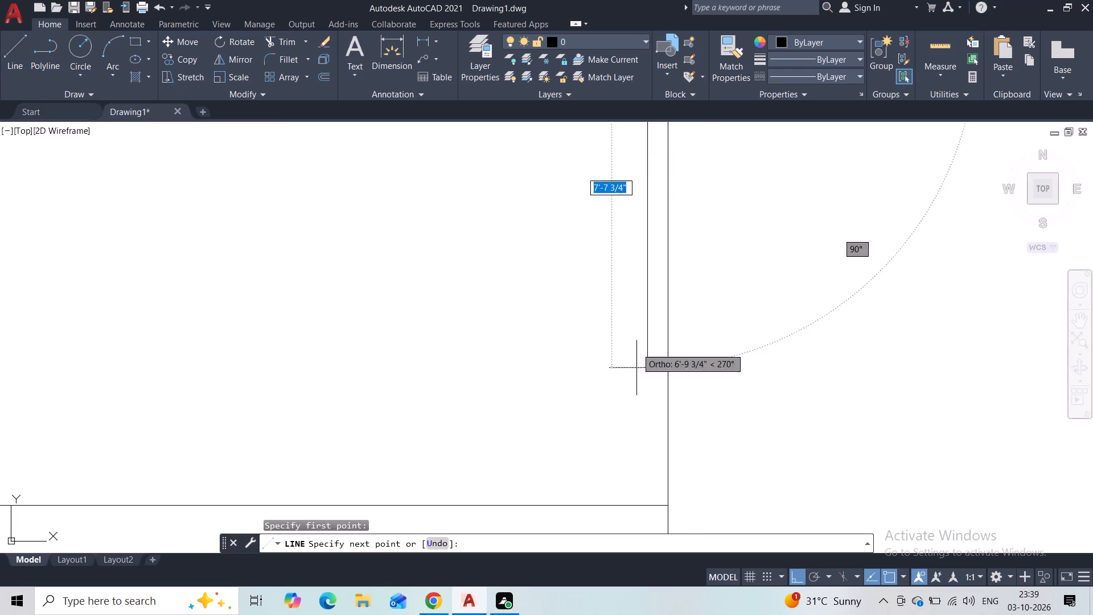
left_click(644, 503)
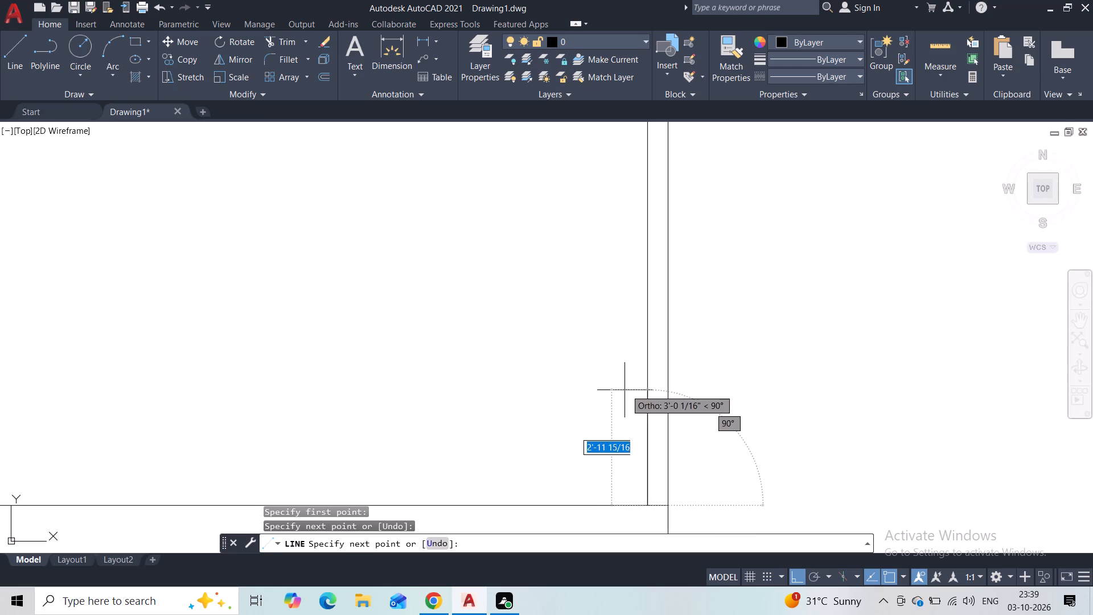
key("Escape")
scroll(558, 314, "down", 1)
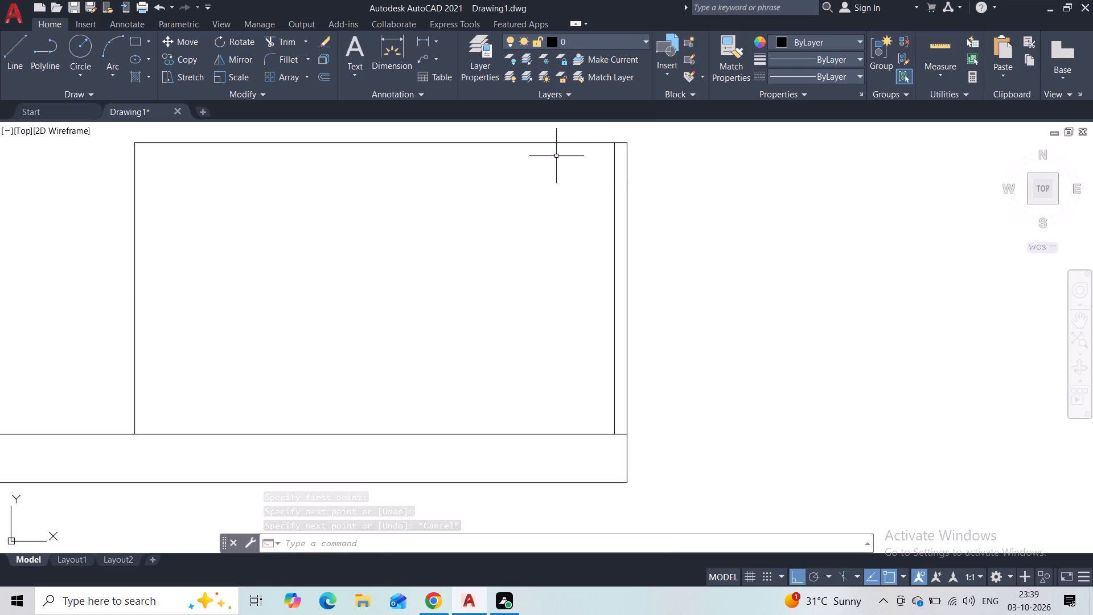
key("space")
left_click(545, 143)
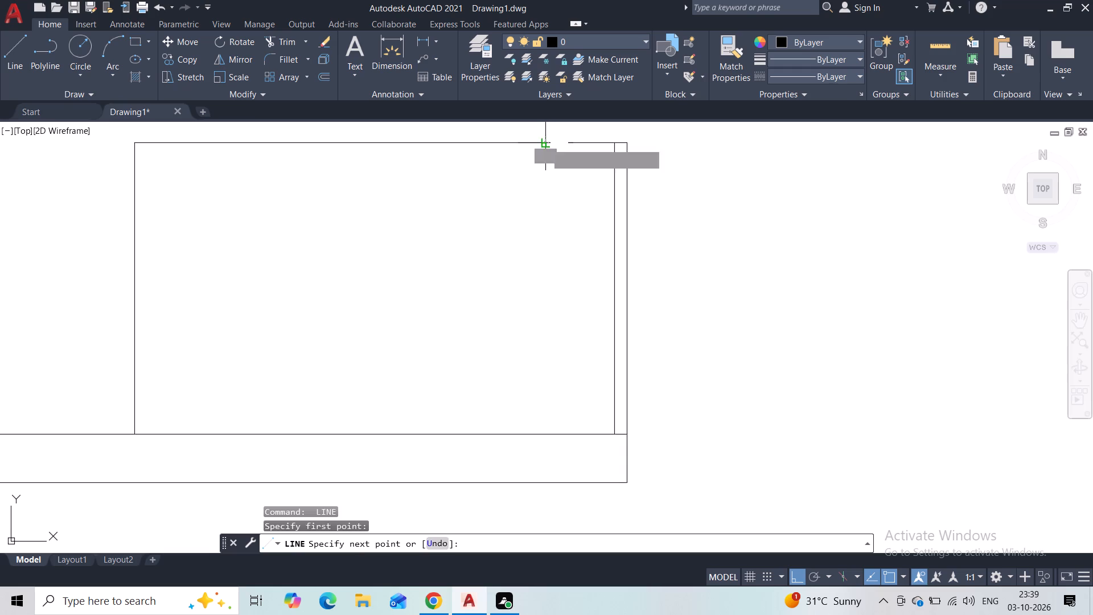
left_click(545, 432)
key("Escape")
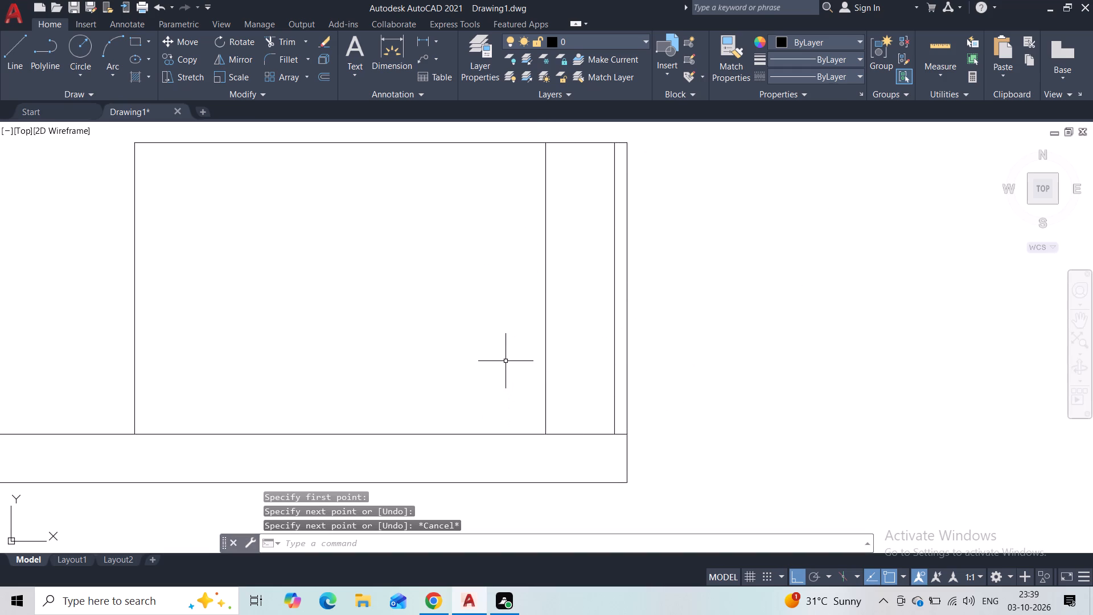
Draw a horizontal line between the two new inner verticals, slightly below the box's top edge.
left_click(18, 59)
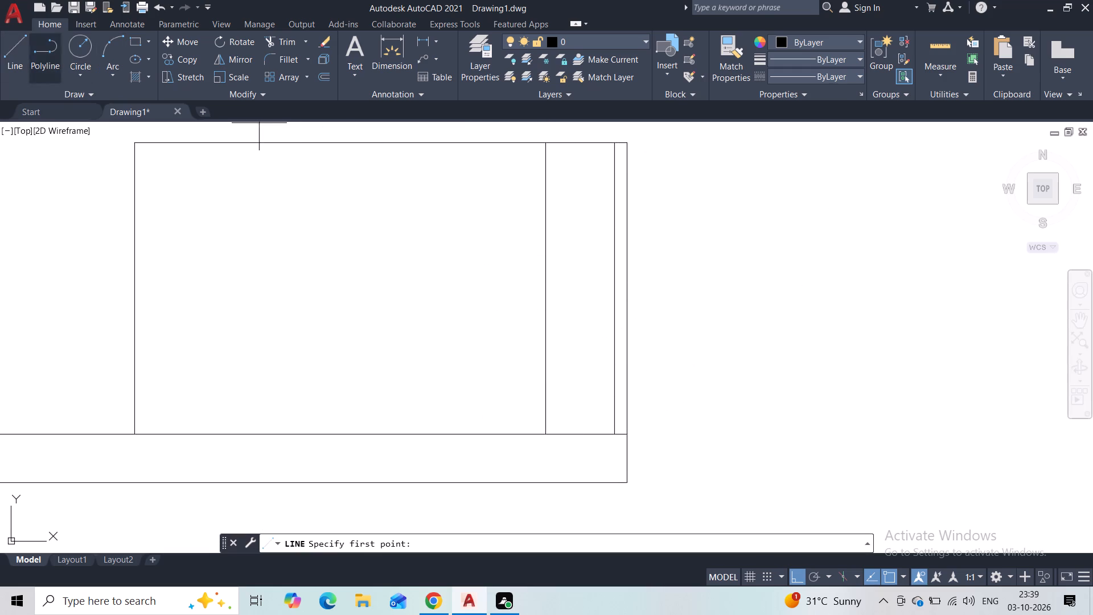
left_click(546, 173)
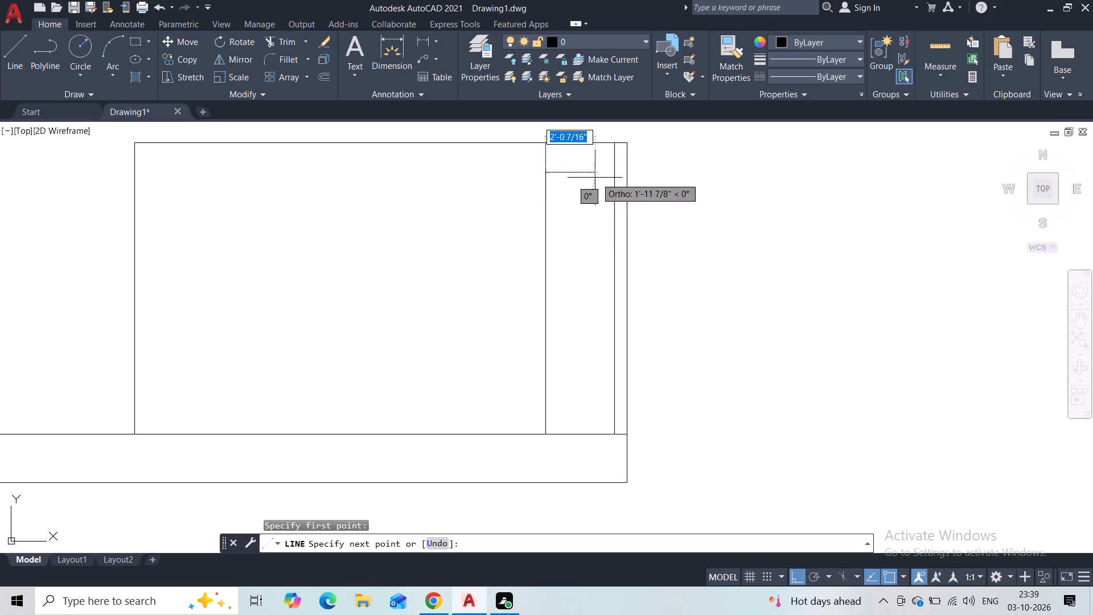
left_click(611, 174)
key("Escape")
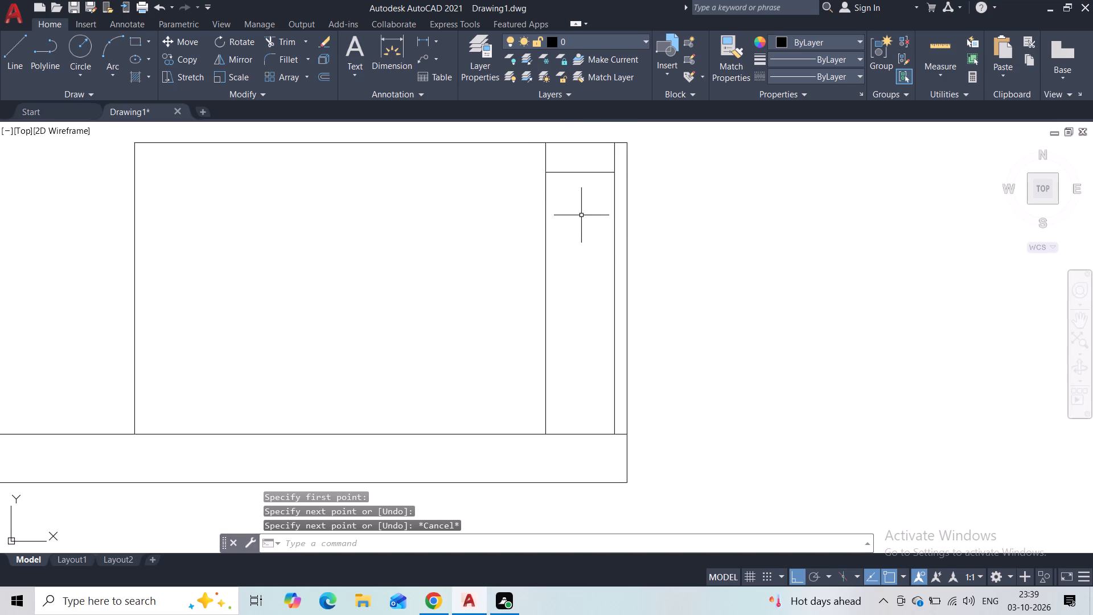
Offset the short horizontal line downward by 10", repeating from each new copy until twelve copies fill the strip down to the base.
left_click(589, 164)
left_click(589, 206)
left_click(328, 81)
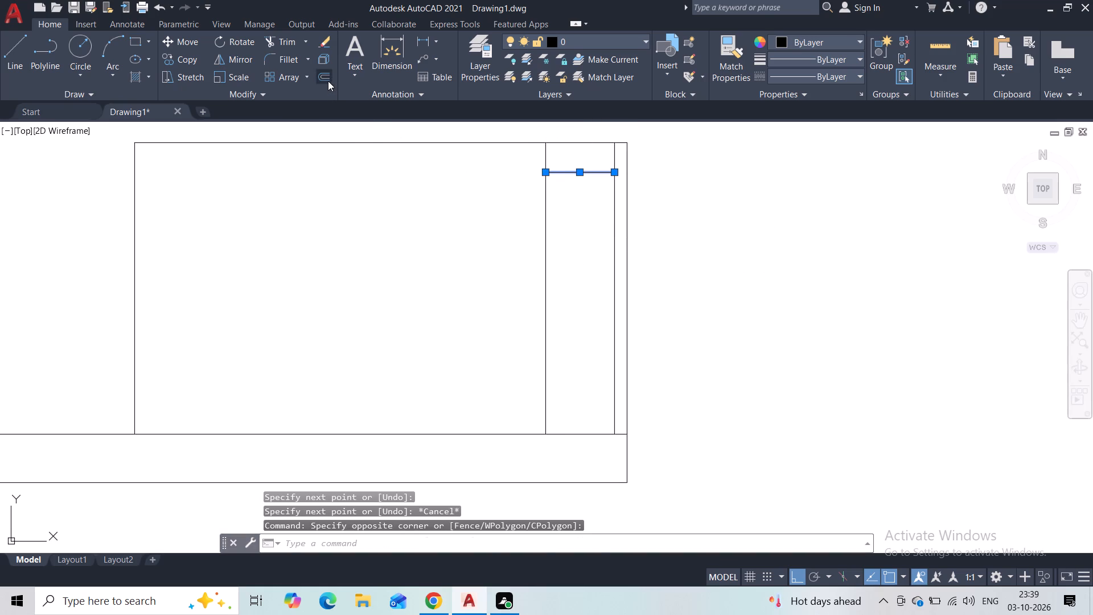
type("10\"")
key("Return")
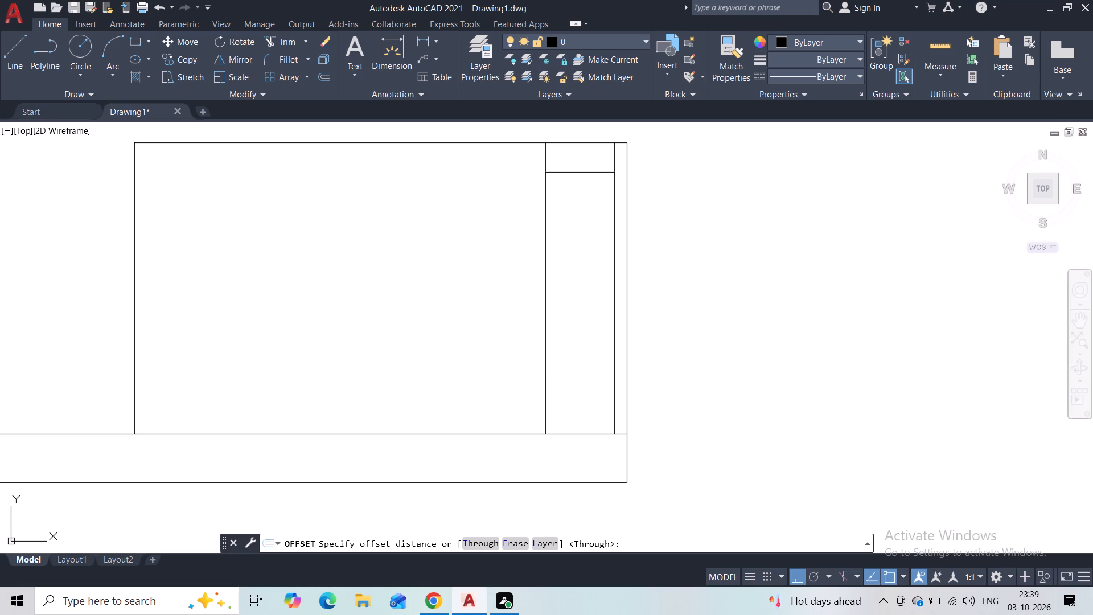
left_click(558, 239)
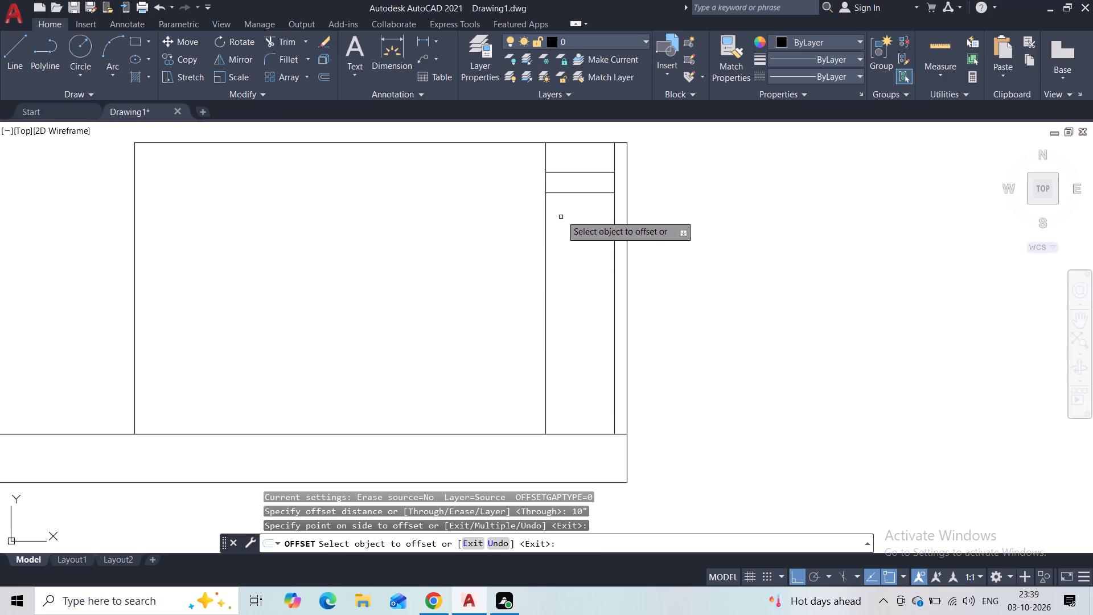
left_click(566, 193)
left_click(584, 270)
left_click(577, 212)
left_click(574, 239)
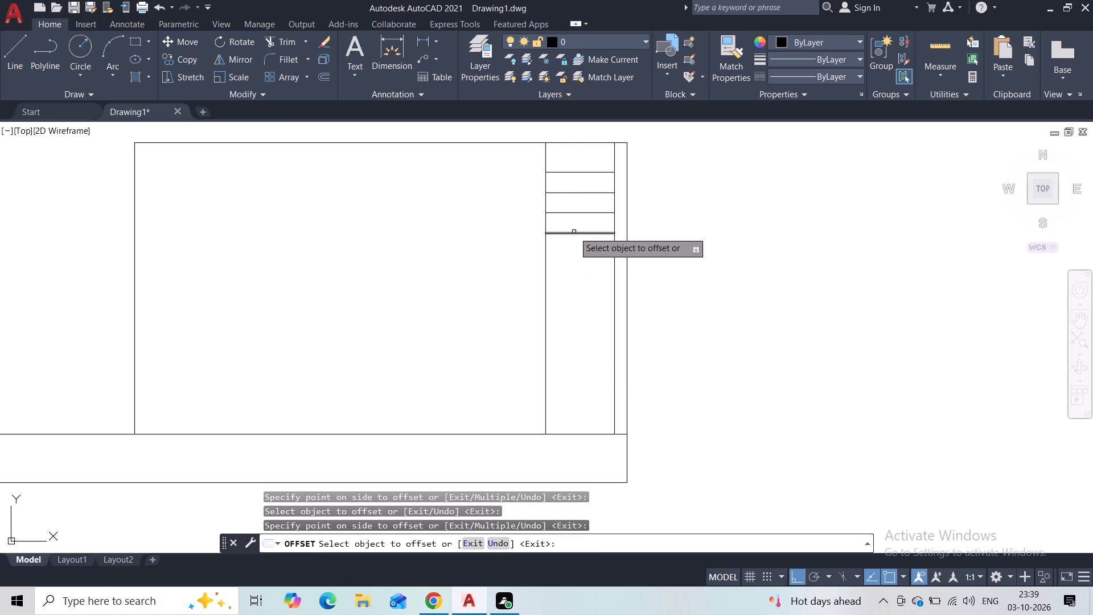
left_click(574, 232)
left_click(574, 265)
left_click(574, 253)
left_click(574, 287)
left_click(572, 274)
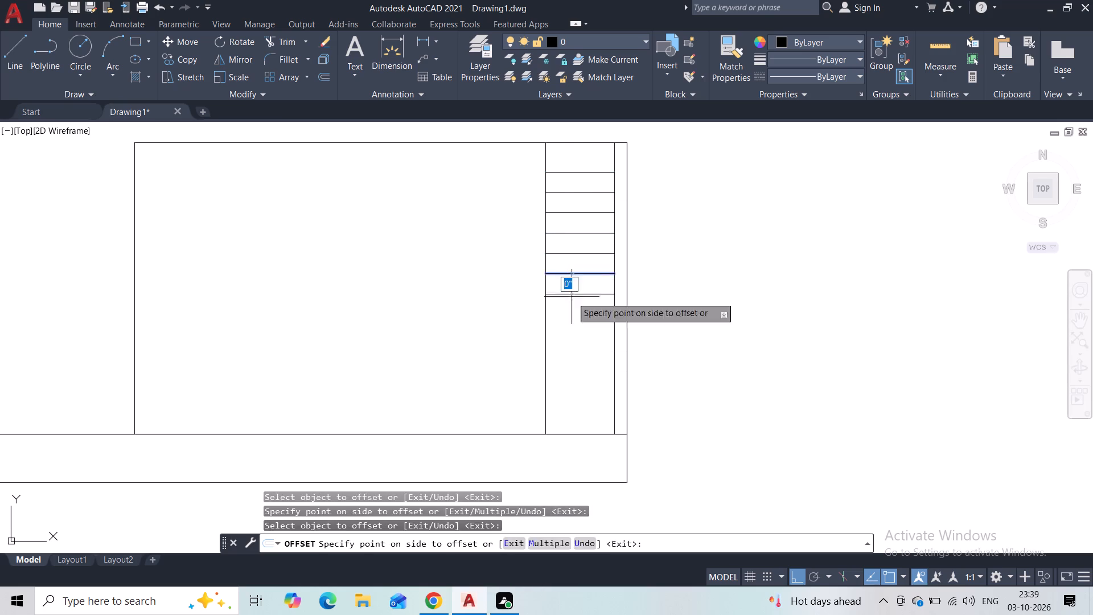
left_click(574, 325)
left_click(575, 298)
left_click(578, 293)
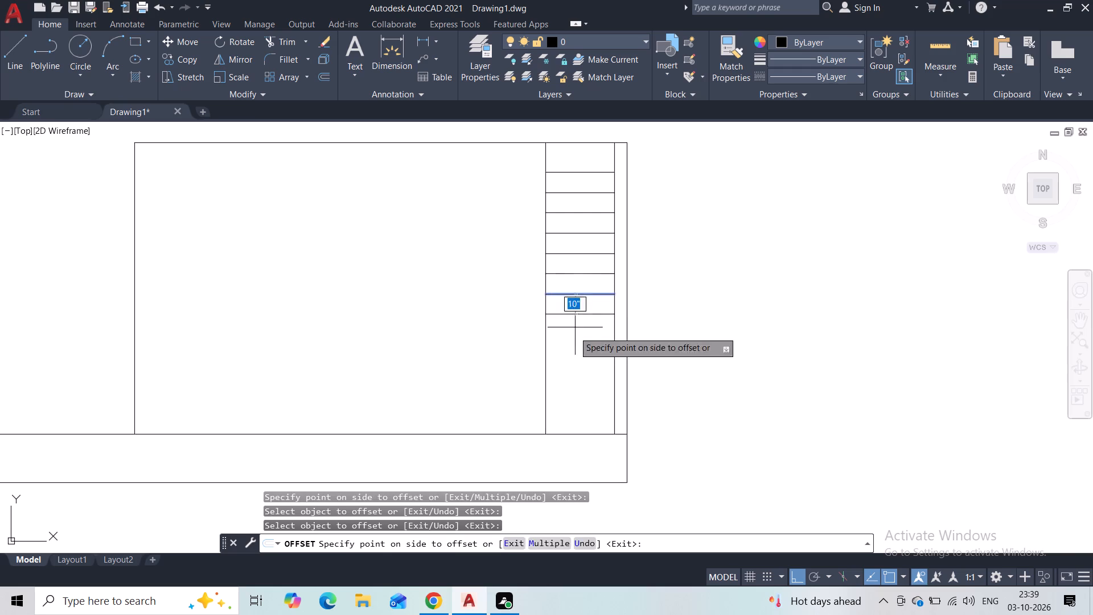
left_click(574, 337)
left_click(580, 315)
left_click(580, 358)
left_click(582, 331)
left_click(582, 338)
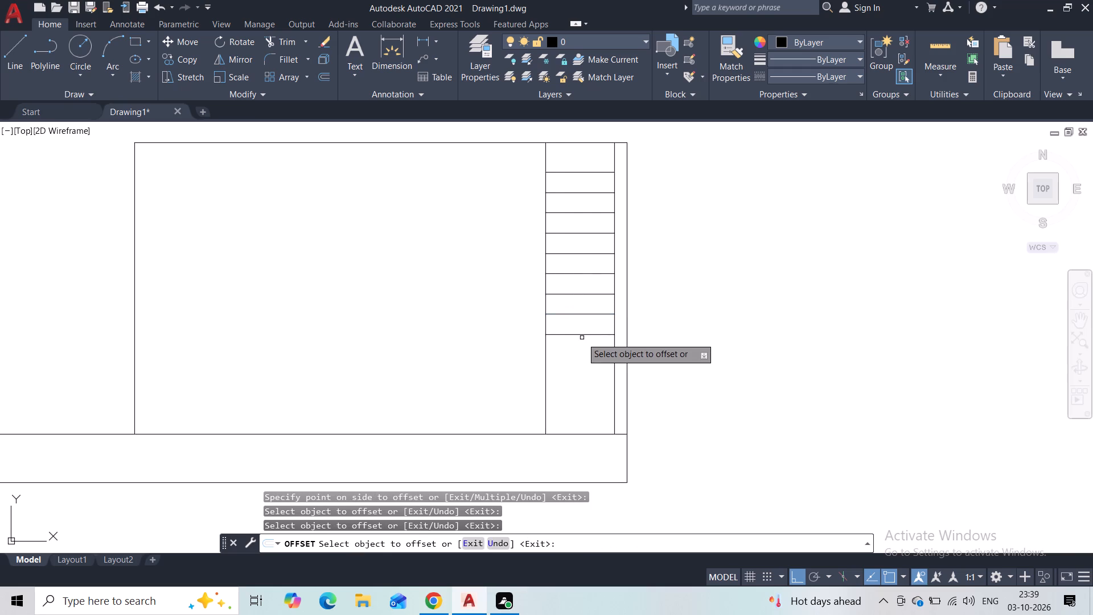
left_click(583, 334)
left_click(580, 362)
left_click(580, 355)
left_click(580, 375)
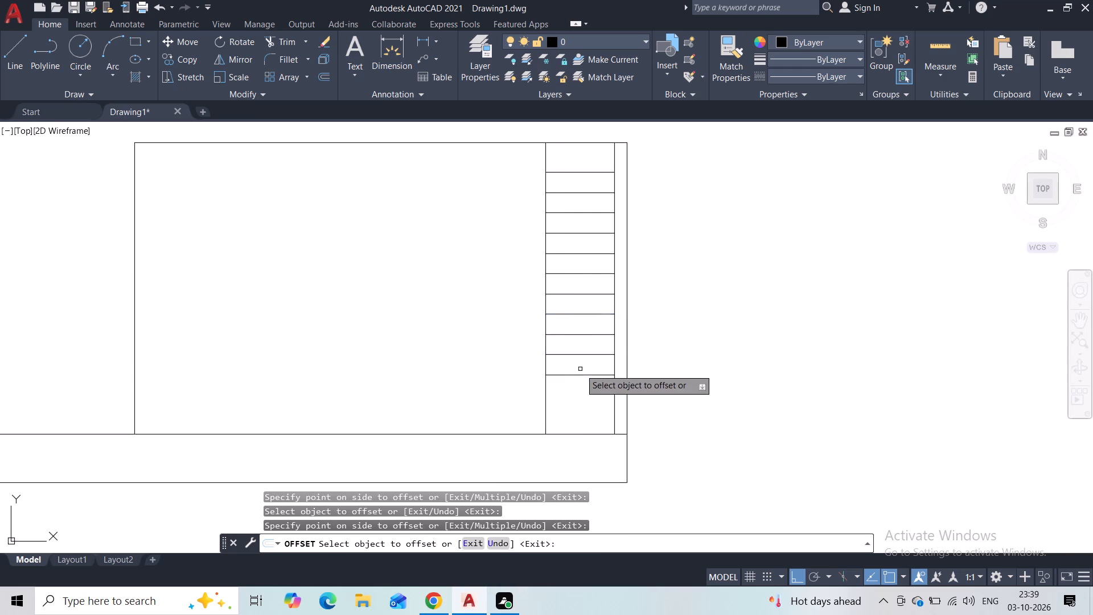
left_click(580, 376)
left_click(580, 400)
left_click(580, 393)
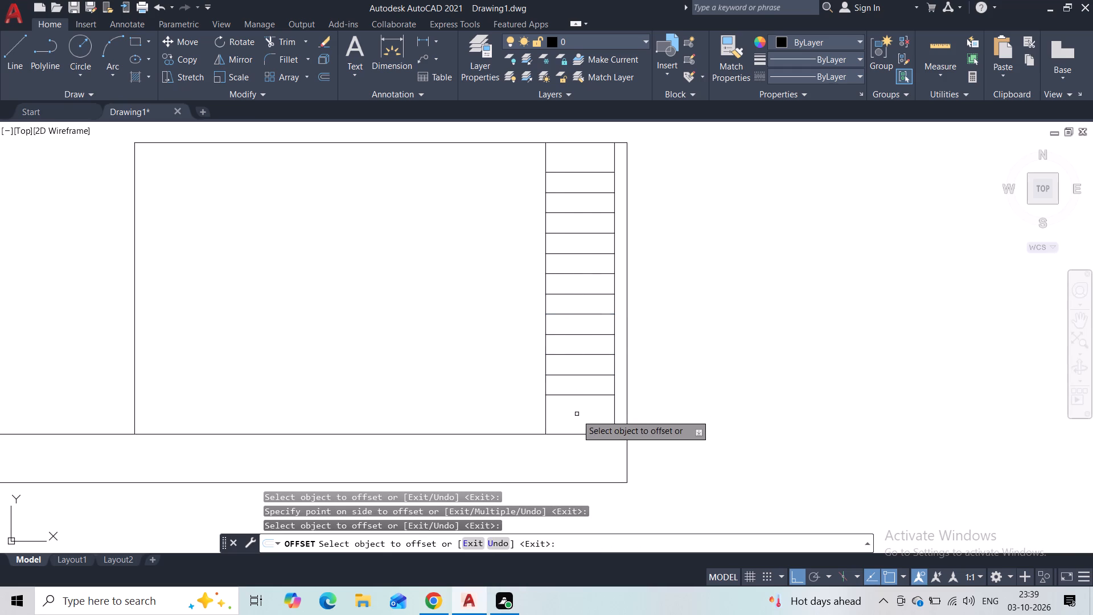
left_click(579, 395)
left_click(576, 421)
key("Escape")
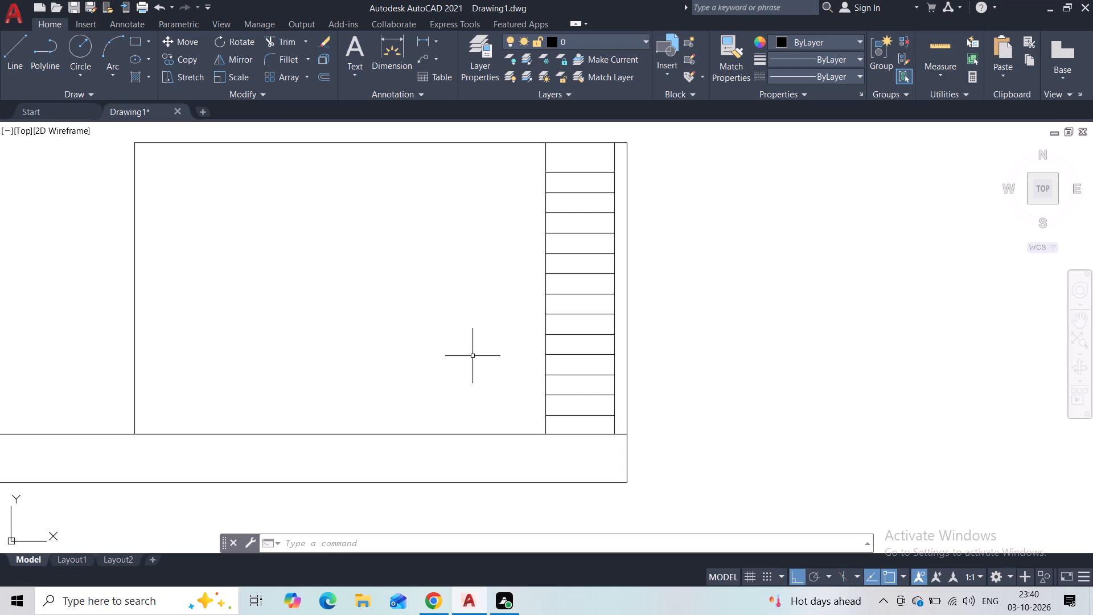
Draw a vertical line from the box's top edge to the base, just left of the strip of horizontal lines.
left_click(11, 64)
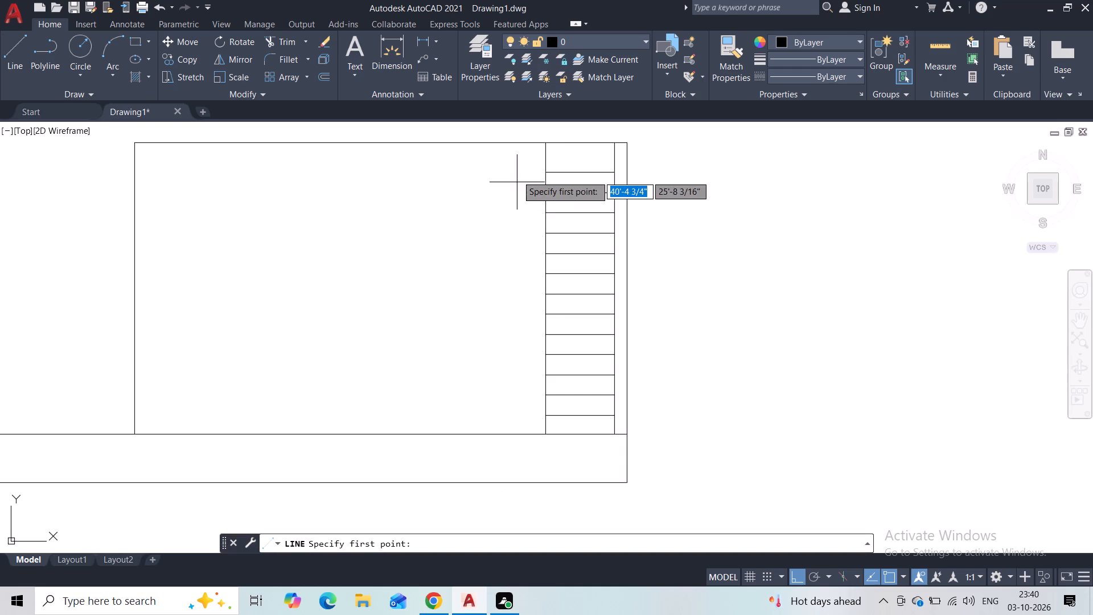
scroll(525, 152, "up", 1)
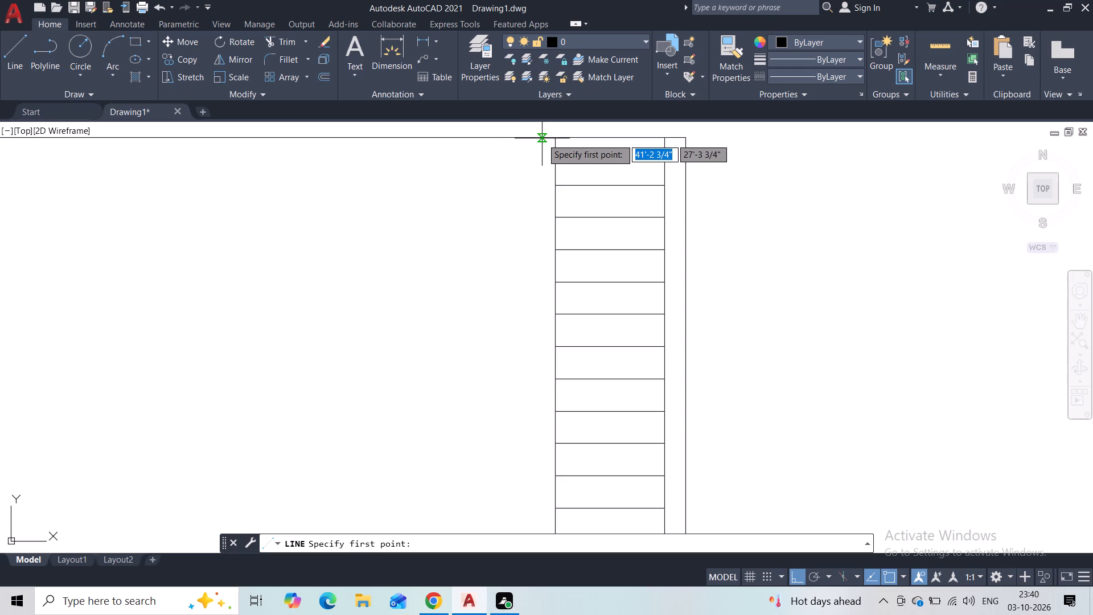
left_click(543, 138)
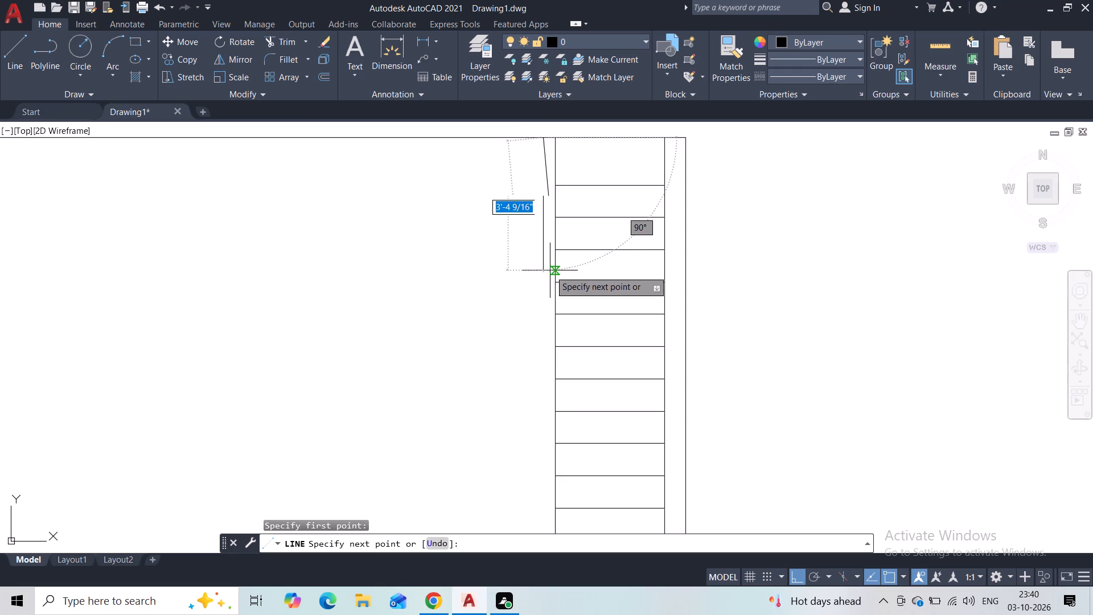
middle_click_drag(537, 285, 531, 145)
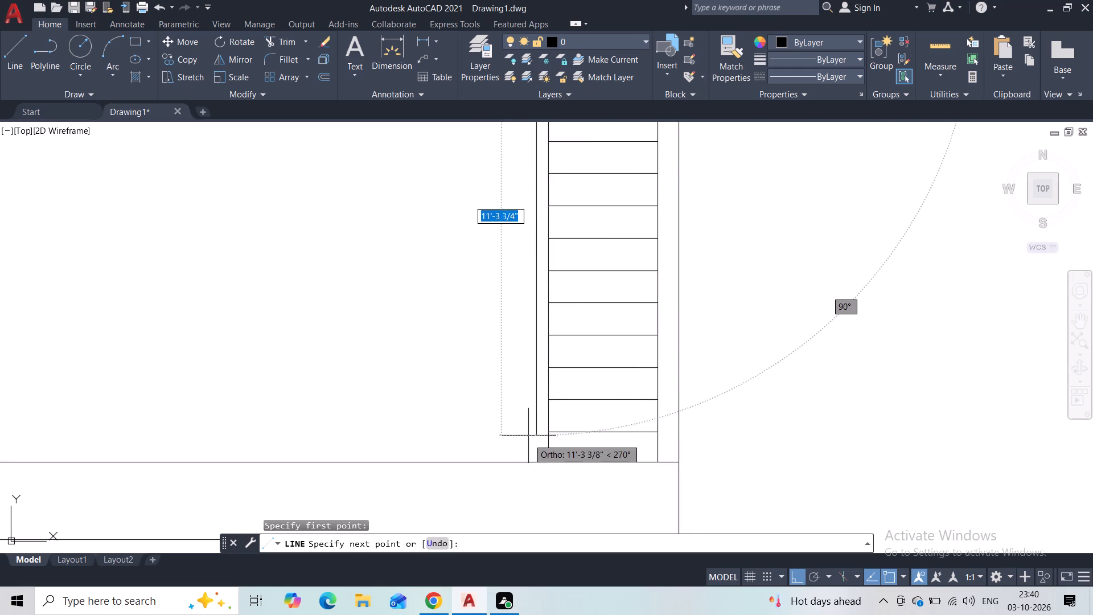
left_click(537, 462)
key("Escape")
scroll(471, 300, "down", 1)
middle_click_drag(464, 272, 464, 270)
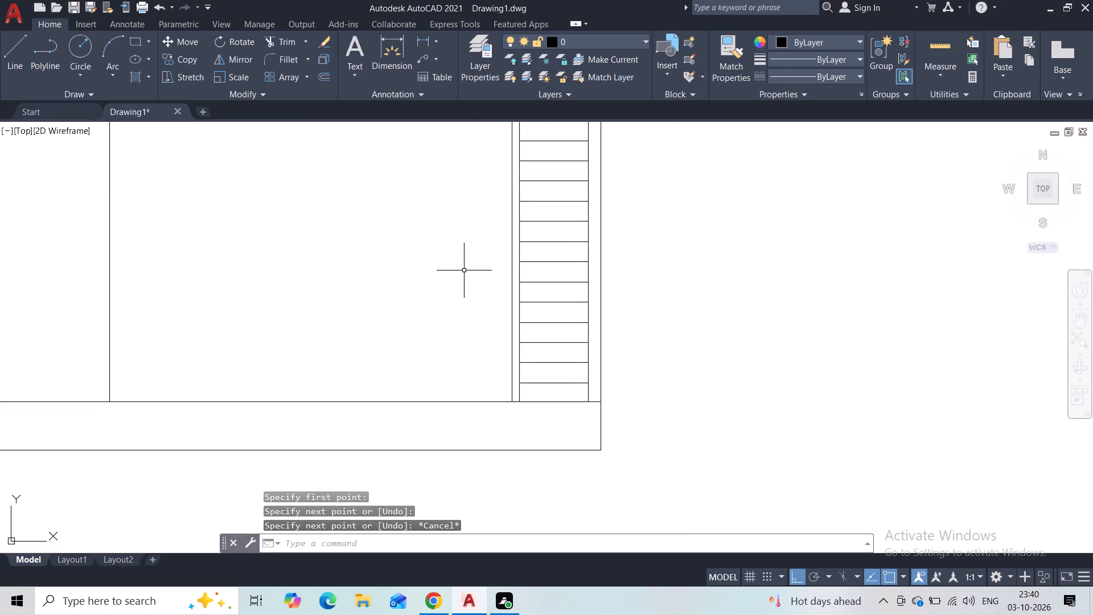
middle_click_drag(464, 270, 467, 352)
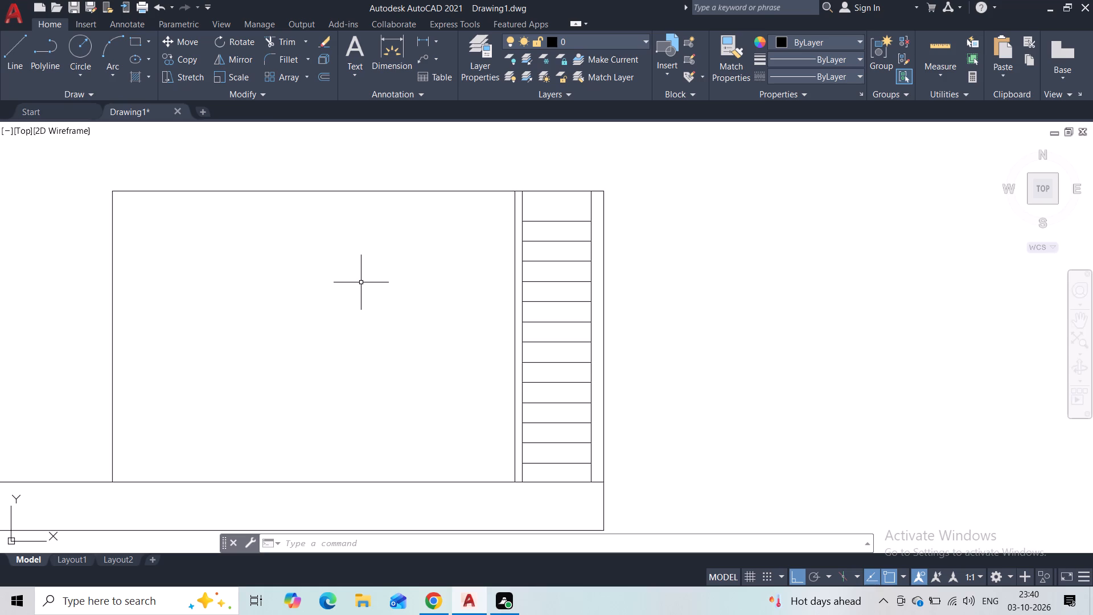
Insert a Stud - Imperial block from the Architectural palette at the base line, between the two verticals beside the strip.
key("ctrl+3")
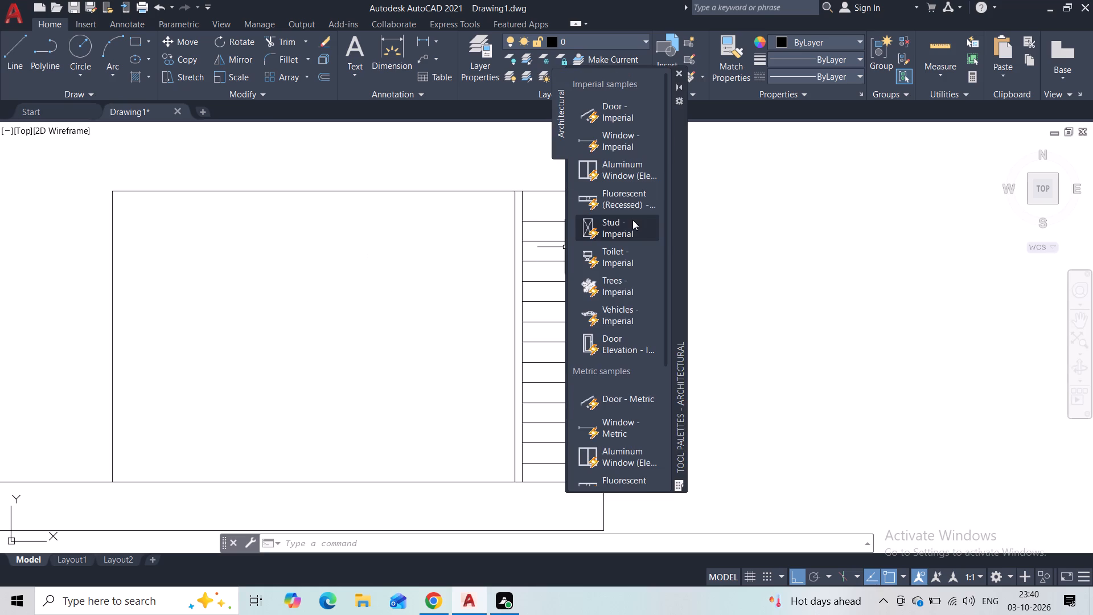
left_click_drag(604, 228, 819, 273)
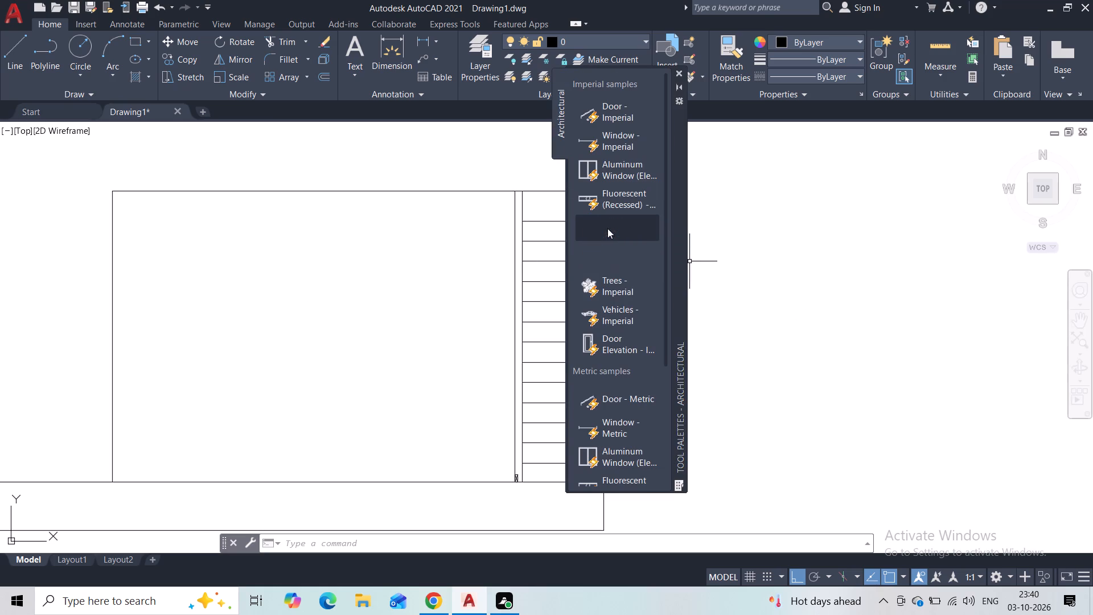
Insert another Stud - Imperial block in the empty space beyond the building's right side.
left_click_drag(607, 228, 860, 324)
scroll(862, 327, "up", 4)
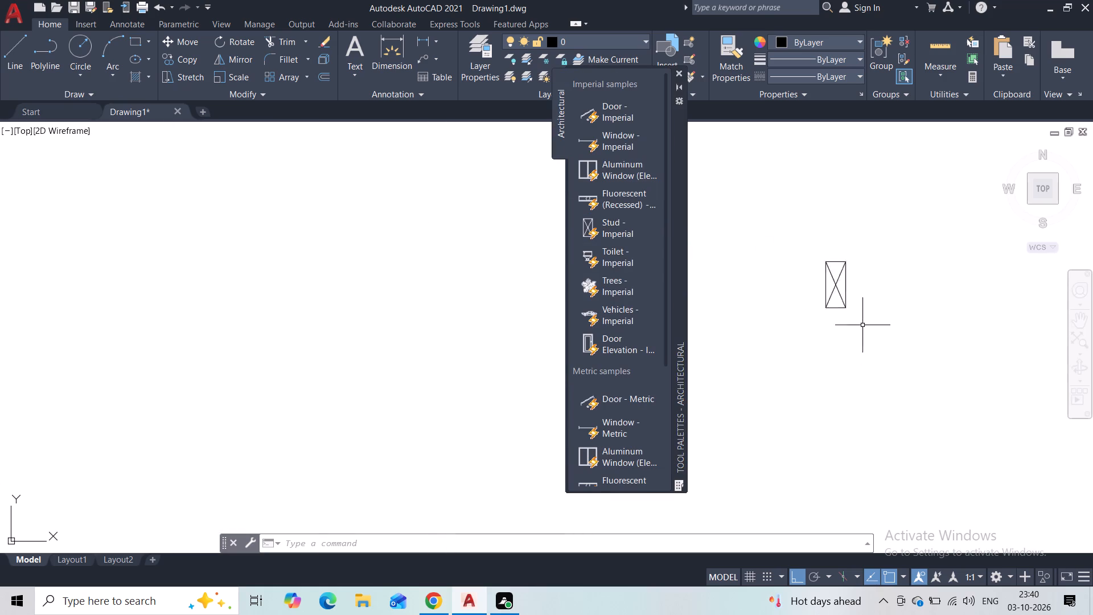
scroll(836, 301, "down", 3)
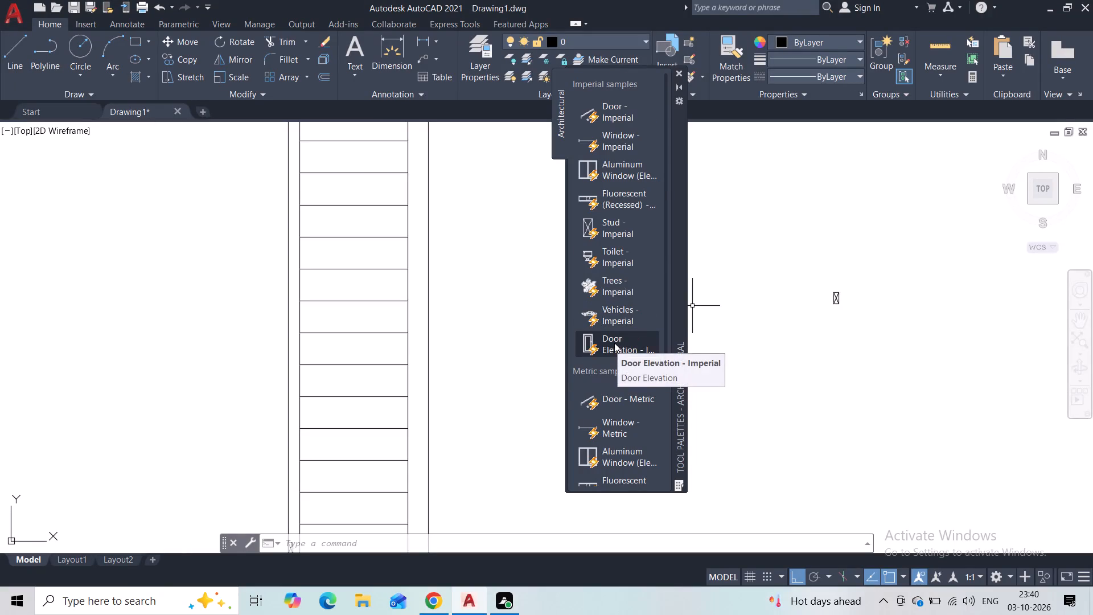
Insert the Door Elevation - Imperial block in the empty space beyond the building's right side and close the tool palette.
scroll(614, 343, "down", 9)
scroll(613, 341, "up", 2)
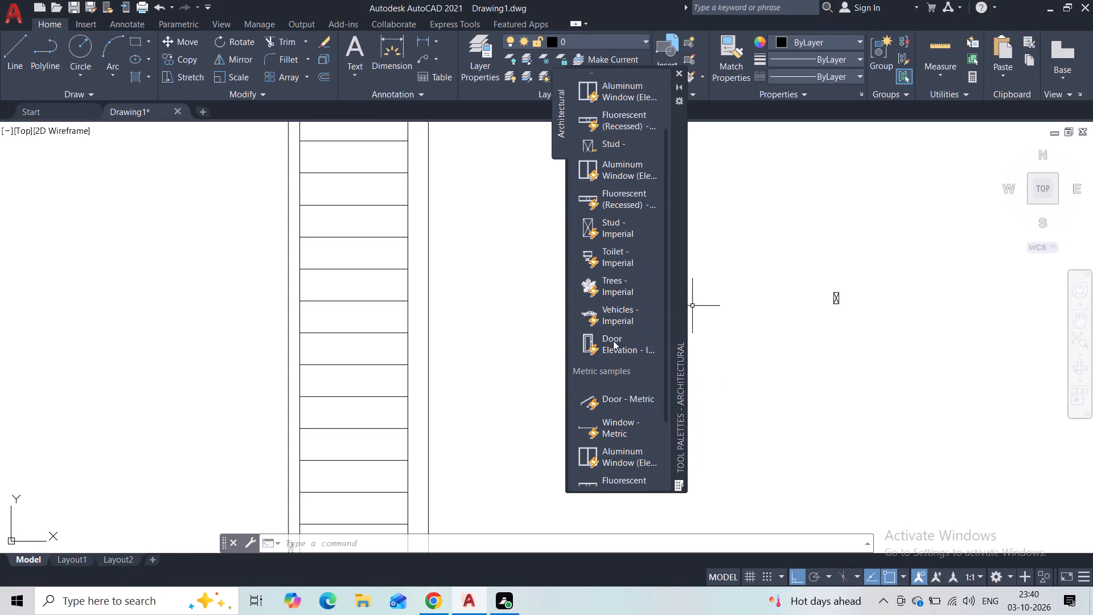
left_click_drag(613, 341, 786, 400)
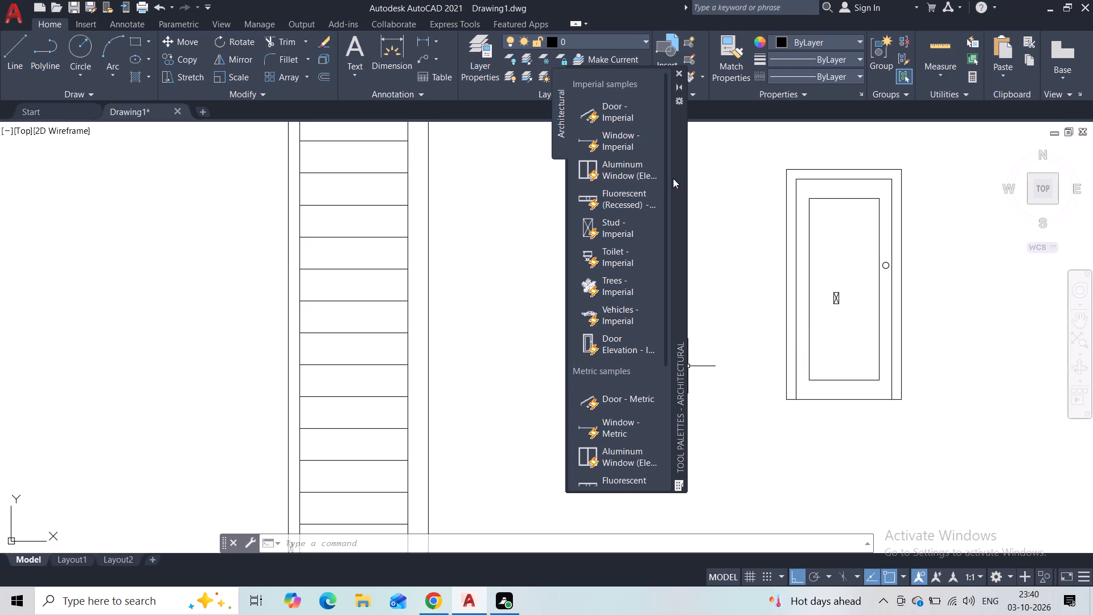
left_click(680, 75)
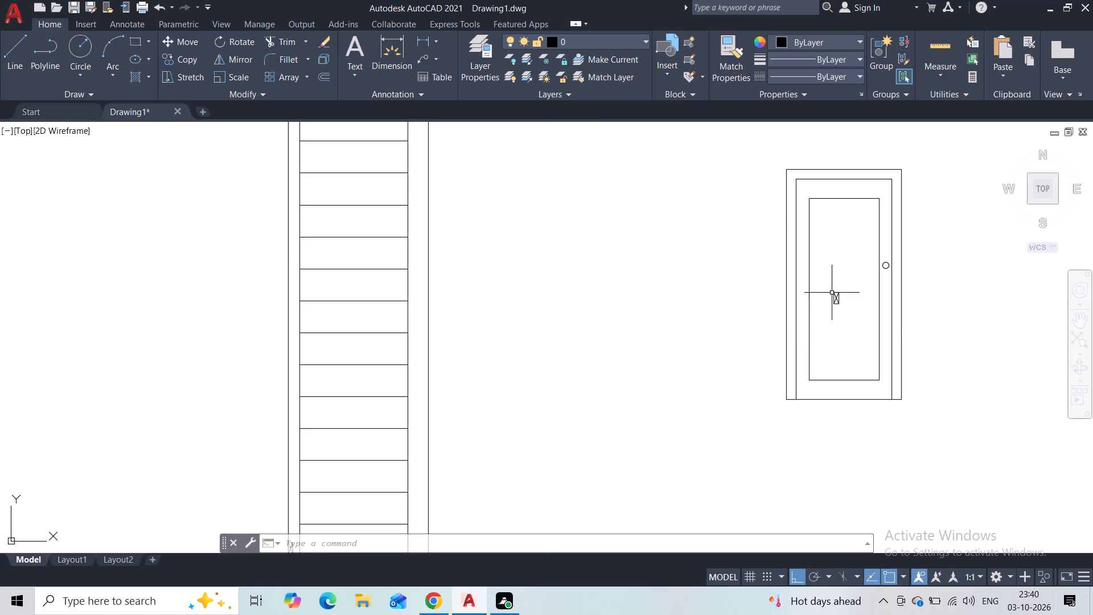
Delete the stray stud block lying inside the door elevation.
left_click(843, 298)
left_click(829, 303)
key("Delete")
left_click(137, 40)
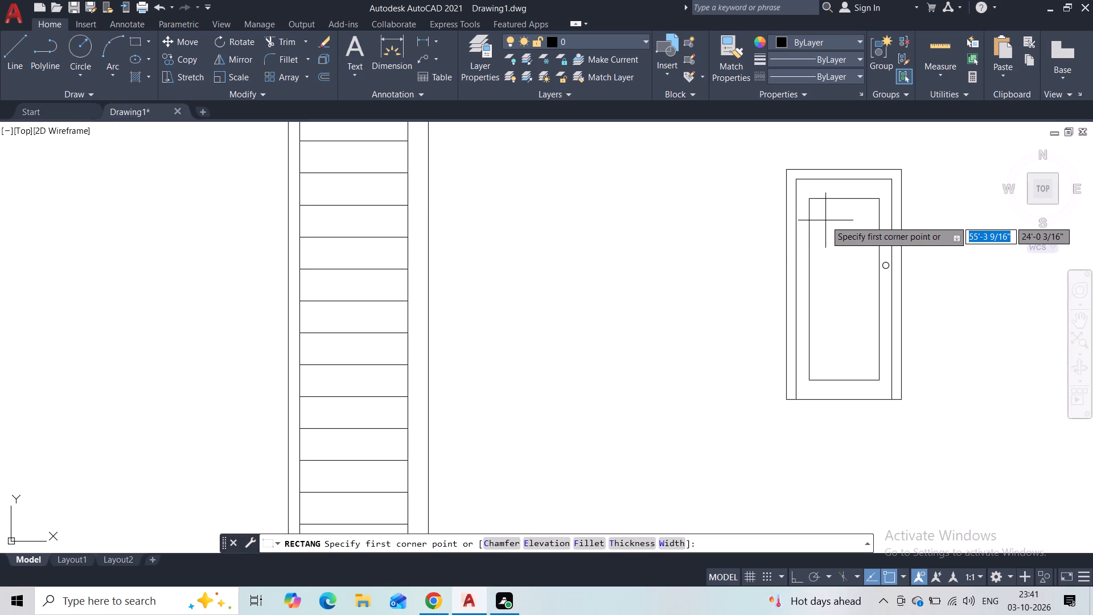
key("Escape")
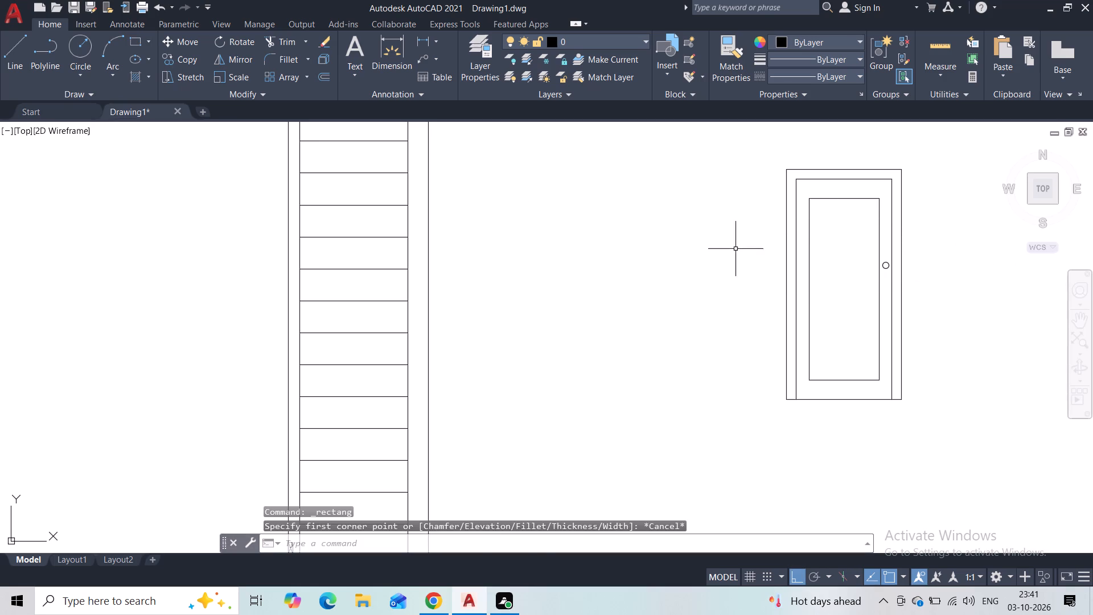
Move the door by its lower-left corner onto the base line inside the 12' box, just left of the strip.
left_click(905, 175)
left_click(847, 255)
scroll(518, 231, "down", 2)
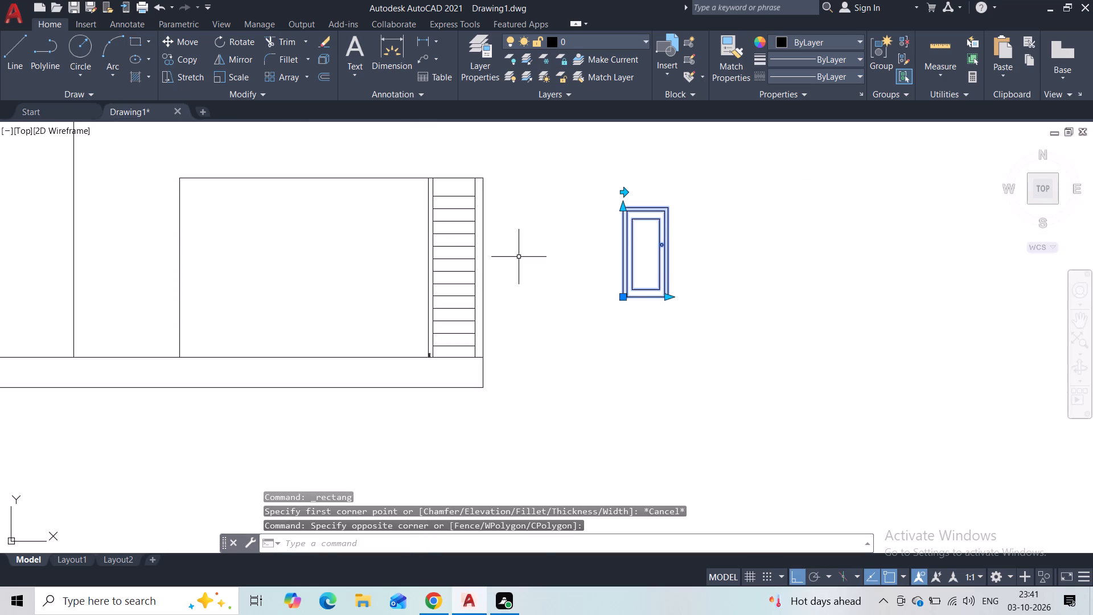
left_click(193, 44)
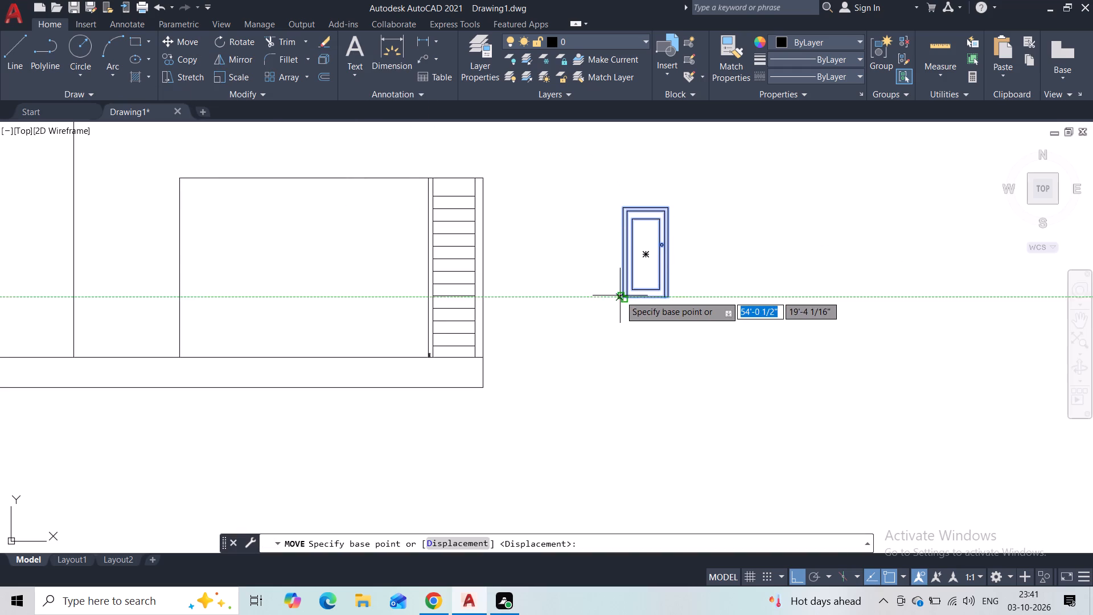
left_click(624, 296)
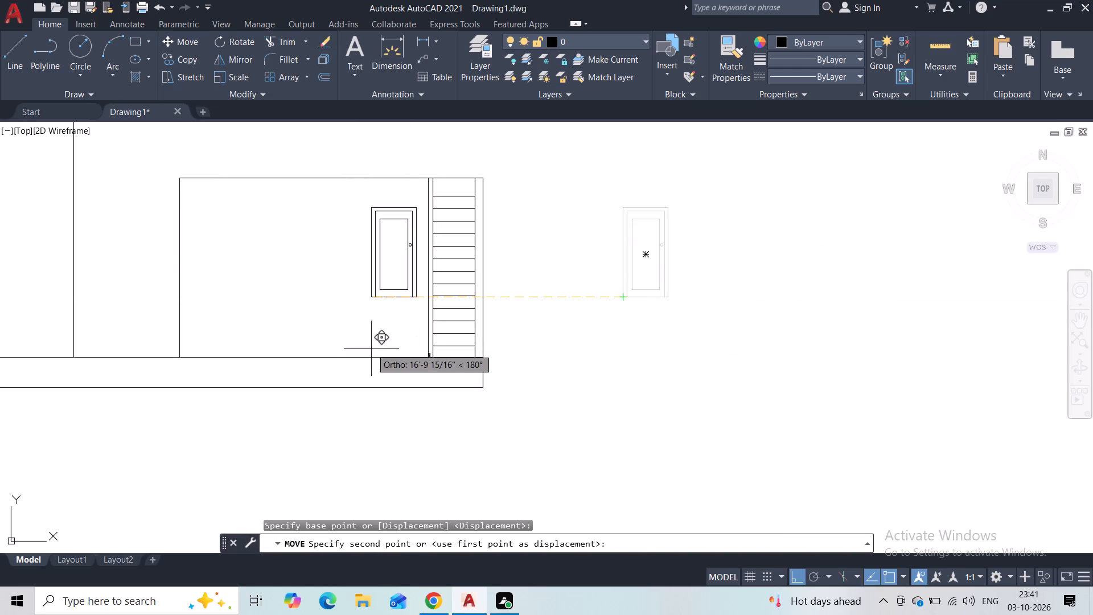
key("F8")
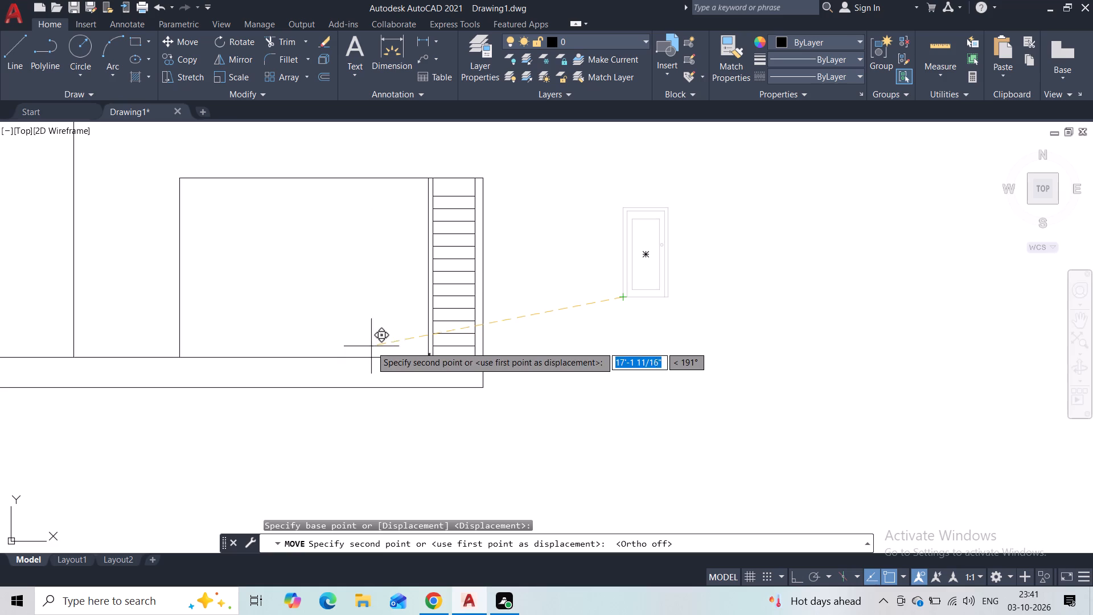
scroll(371, 346, "up", 2)
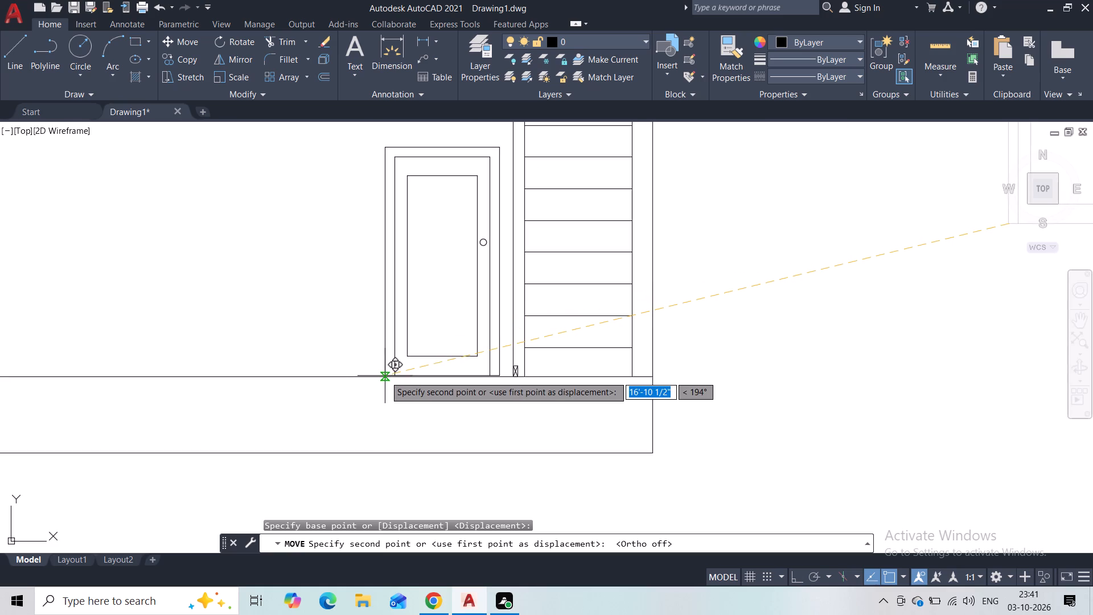
left_click(385, 376)
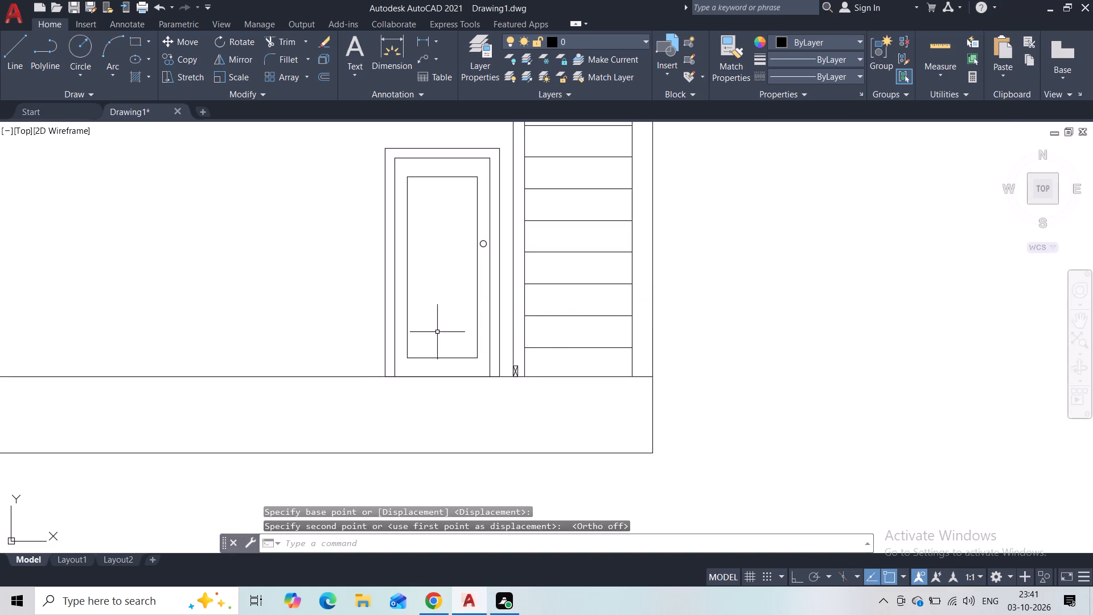
Stretch the door block upward to its next taller height increment.
scroll(406, 301, "down", 2)
middle_click_drag(362, 269, 410, 362)
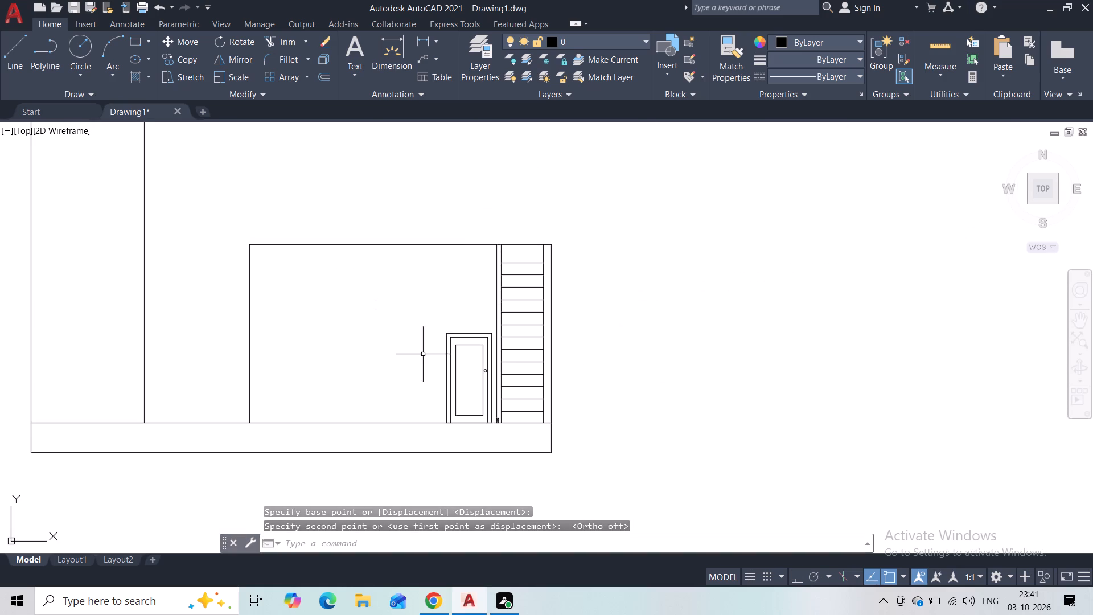
left_click(450, 350)
left_click(444, 335)
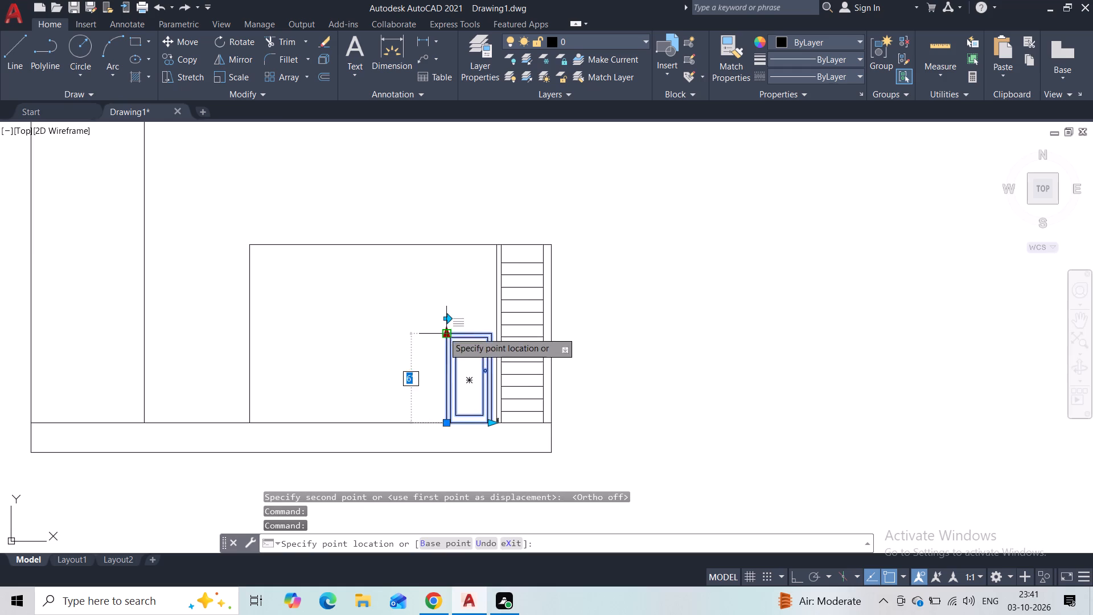
left_click(446, 318)
key("Escape")
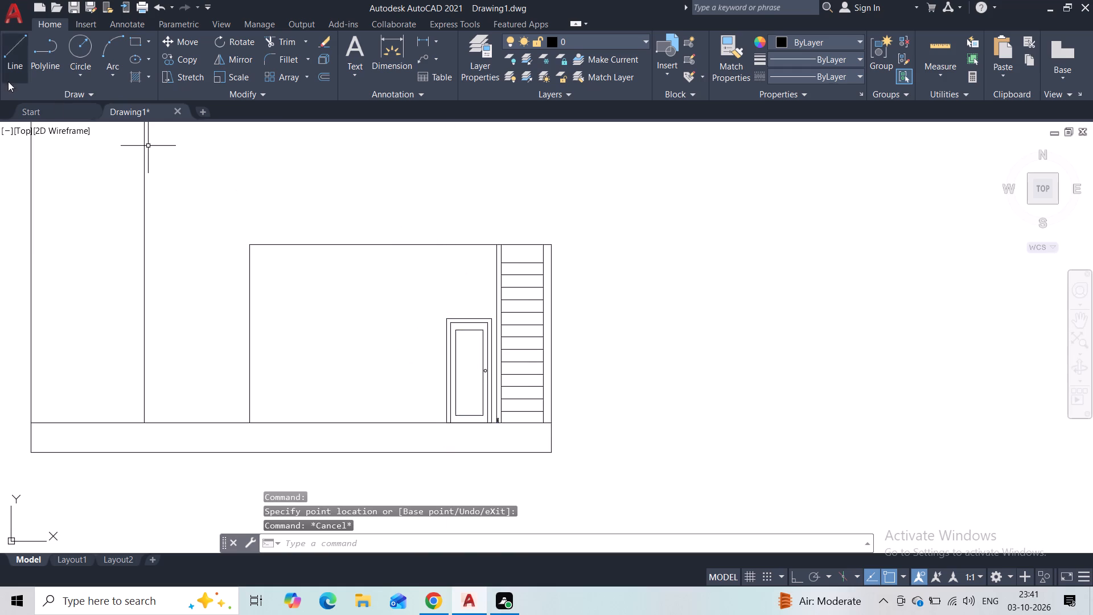
Draw a rectangle about 1'-2" wide and 1'-8" high inside the upper part of the door's inner panel.
left_click(139, 40)
scroll(444, 352, "up", 3)
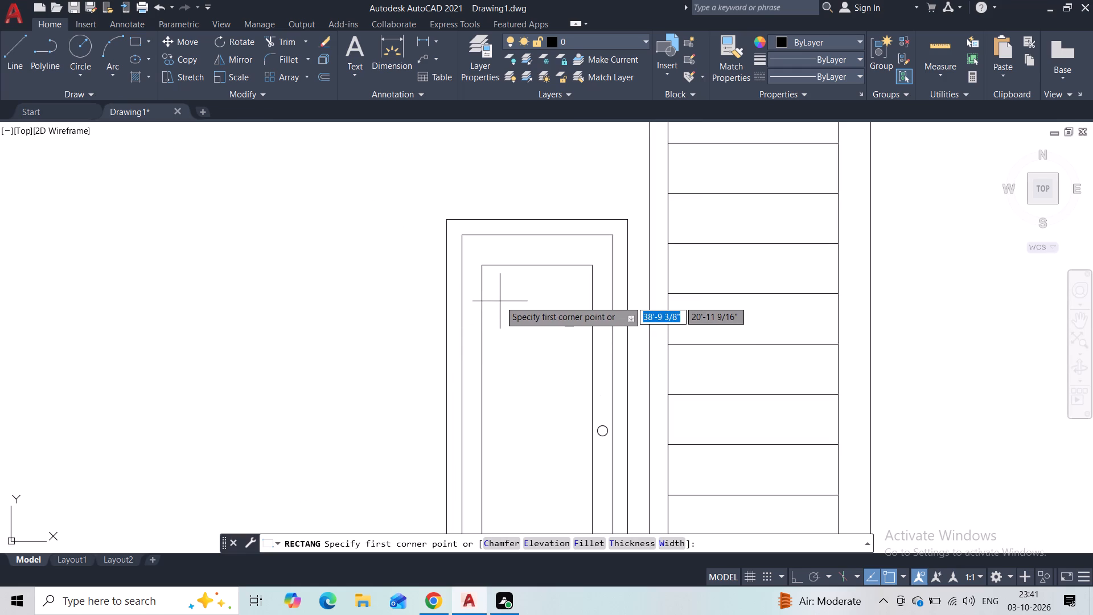
left_click(500, 298)
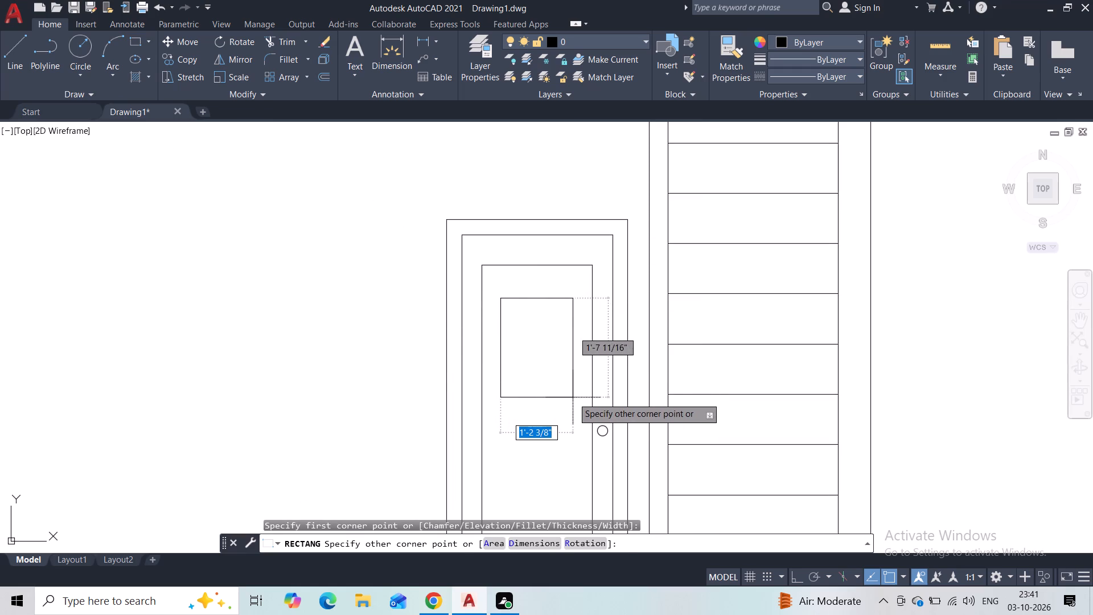
left_click(573, 399)
Draw a second rectangle about 1'-2" wide and 1'-11" high in the door's lower part, aligned under the first.
middle_click_drag(553, 362, 500, 209)
scroll(488, 284, "down", 1)
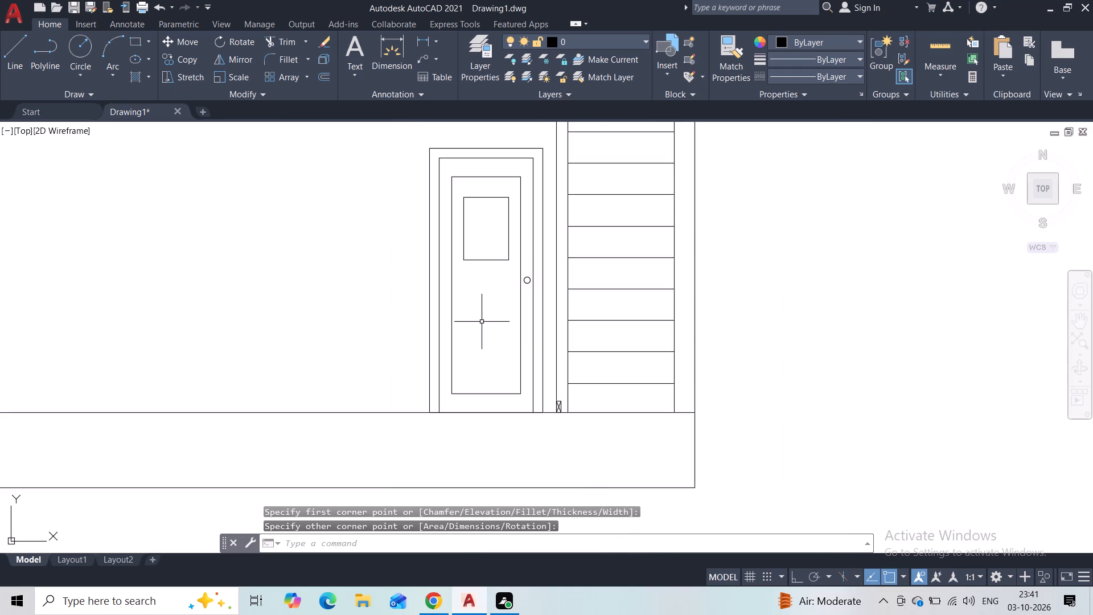
key("space")
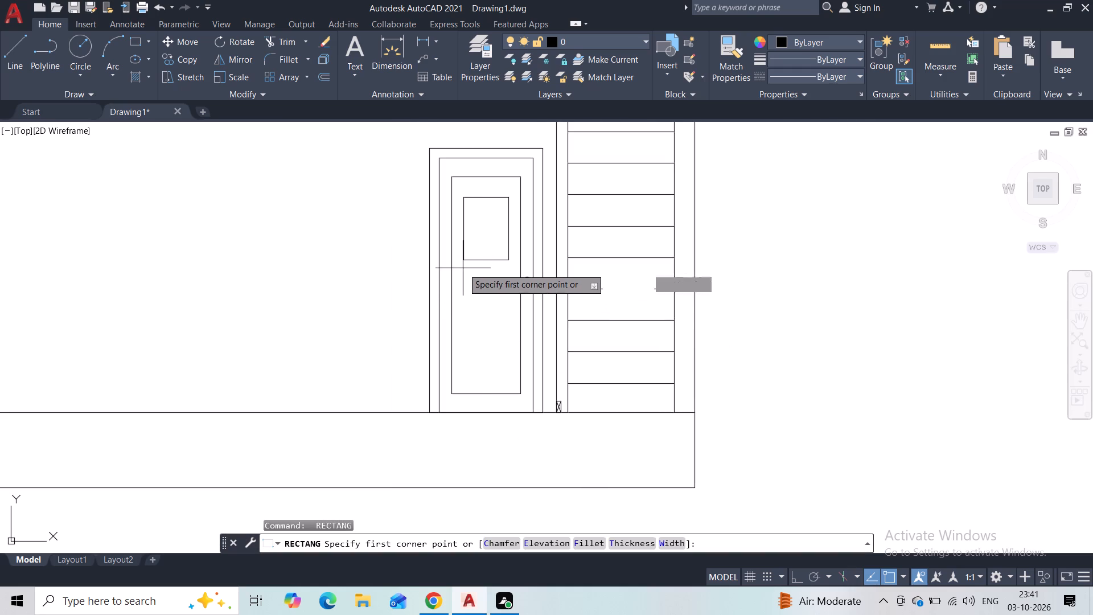
left_click(463, 311)
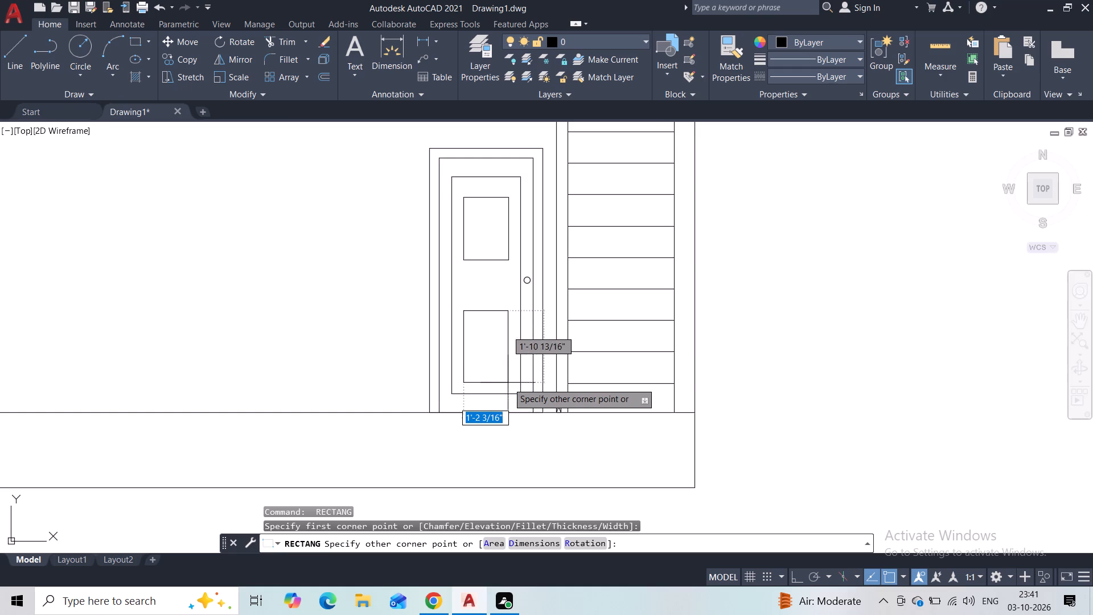
left_click(508, 383)
key("Escape")
Draw a two-point circle about 3" in diameter over the top-left corner of the door's upper rectangle.
scroll(482, 268, "down", 1)
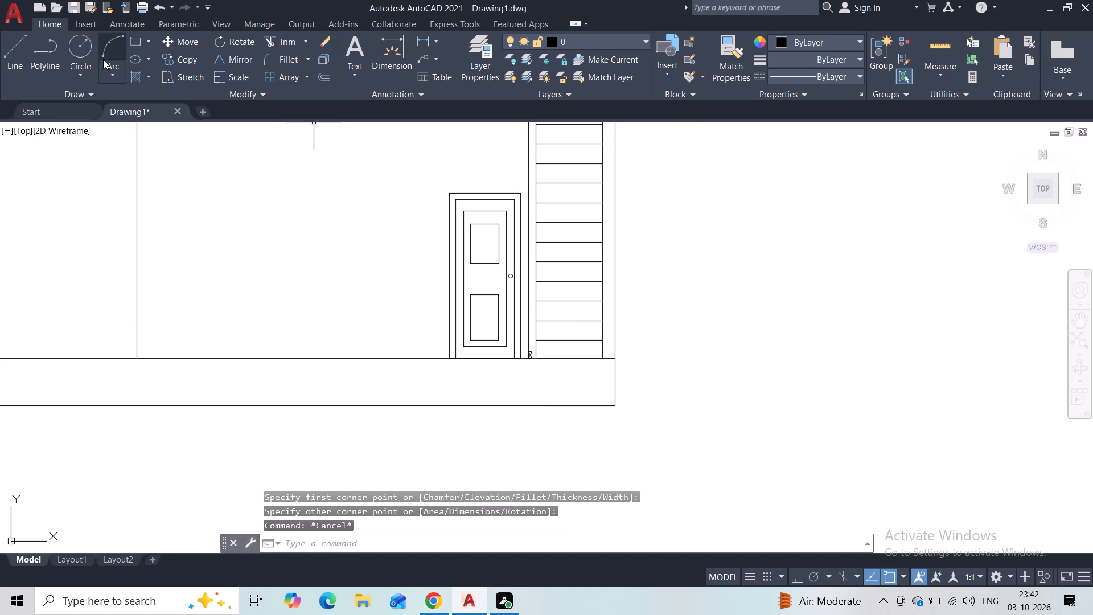
left_click(90, 65)
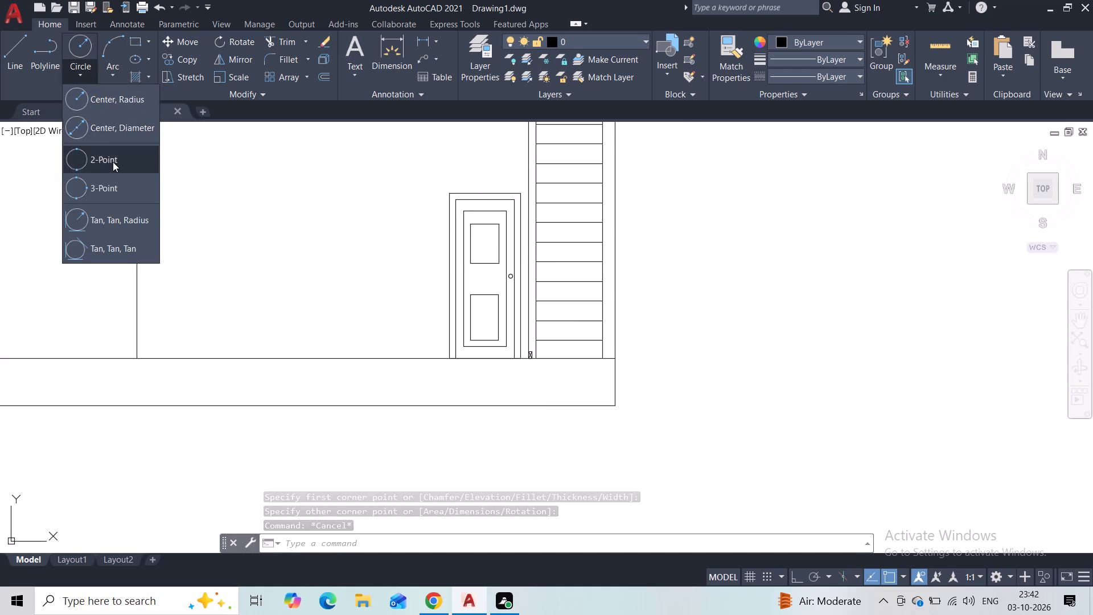
left_click(113, 162)
scroll(470, 218, "up", 3)
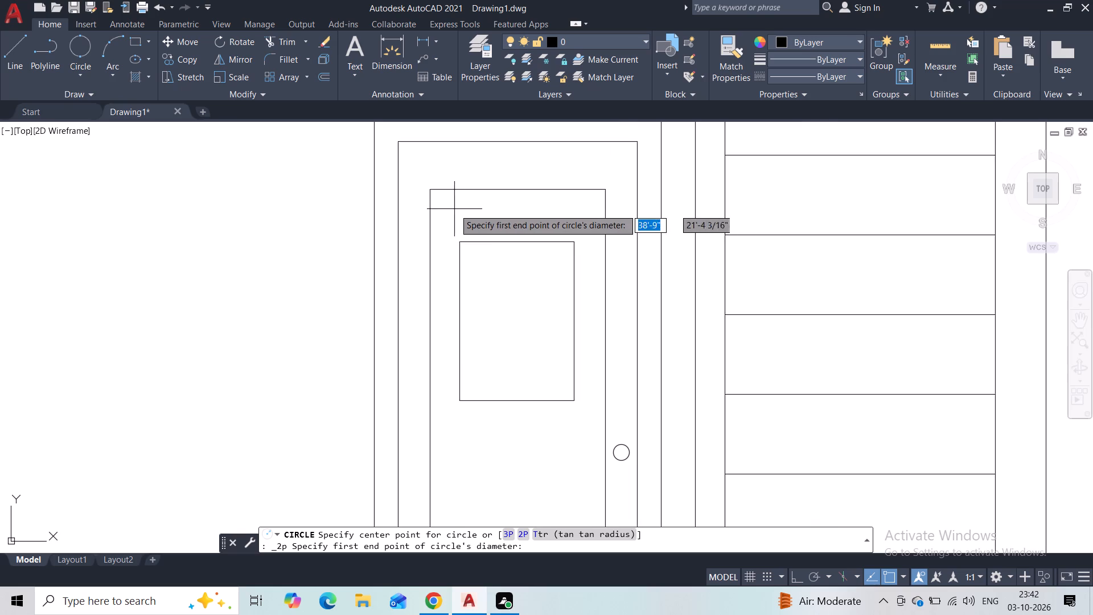
scroll(472, 215, "down", 3)
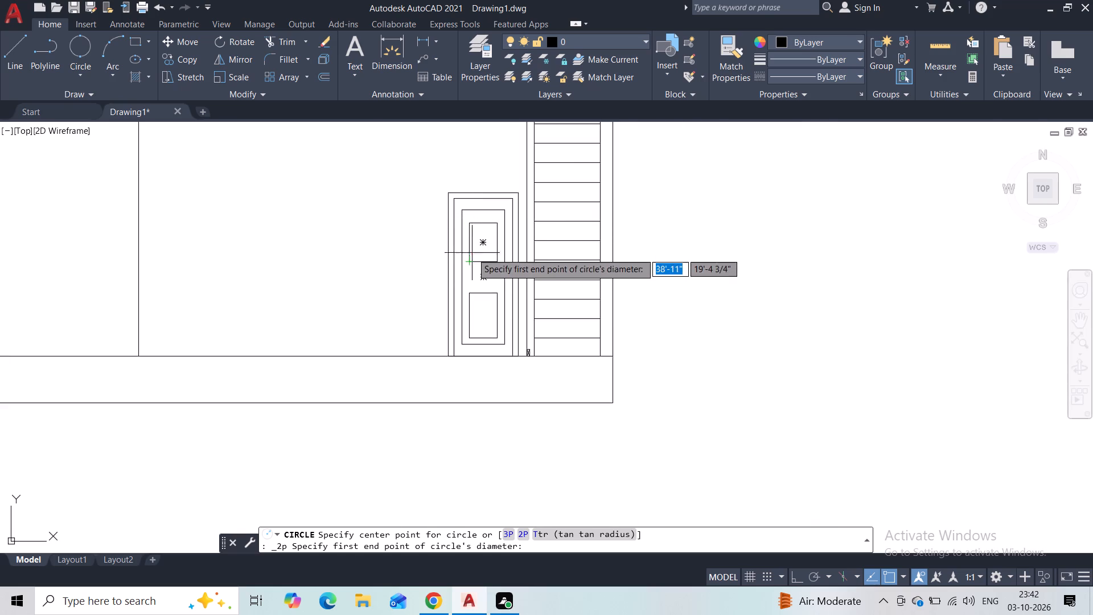
scroll(475, 239, "up", 3)
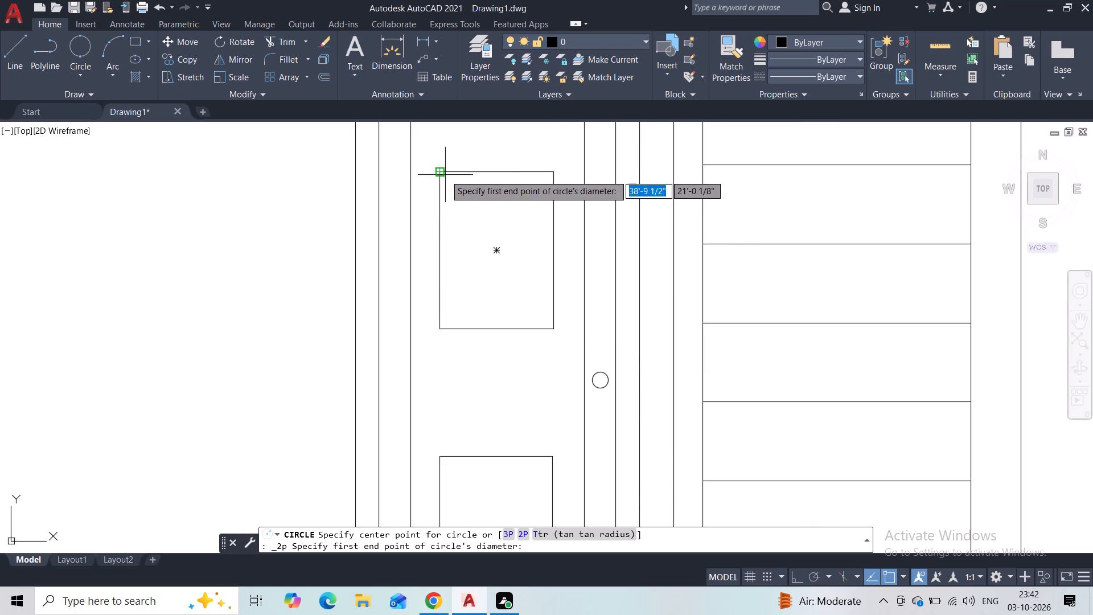
left_click(454, 175)
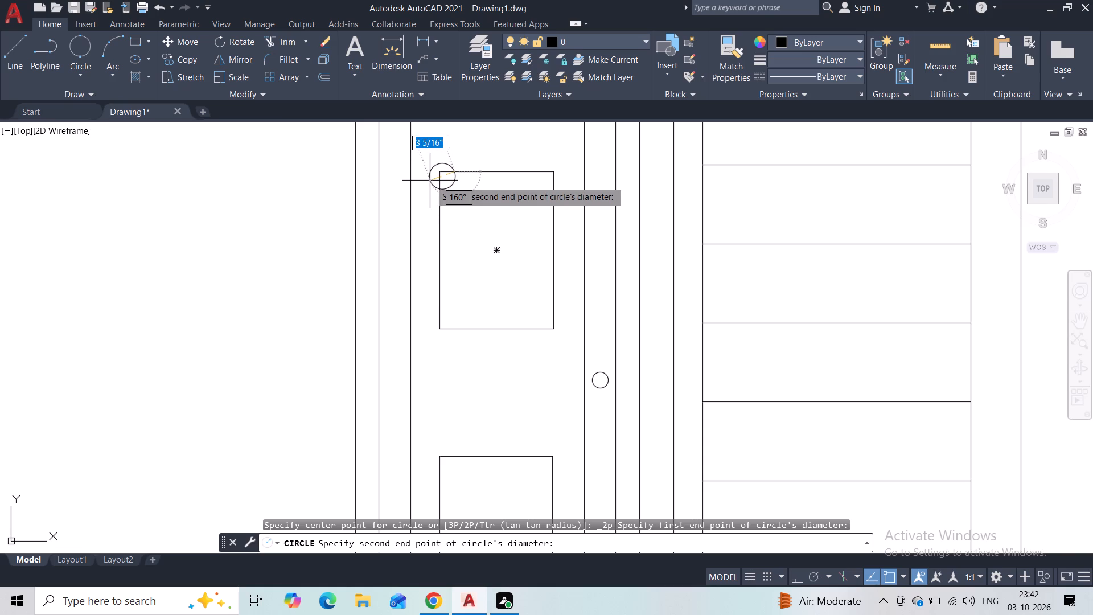
left_click(432, 178)
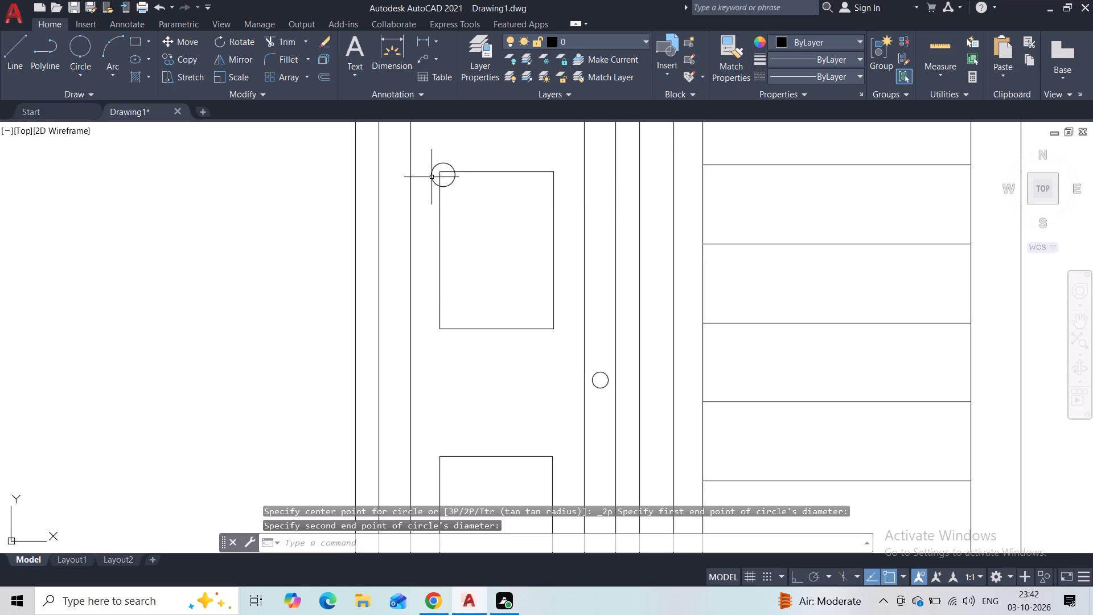
Trim the rectangle's corner and the circle's outer arc to leave a concave notch at the upper rectangle's top-left corner.
left_click(287, 43)
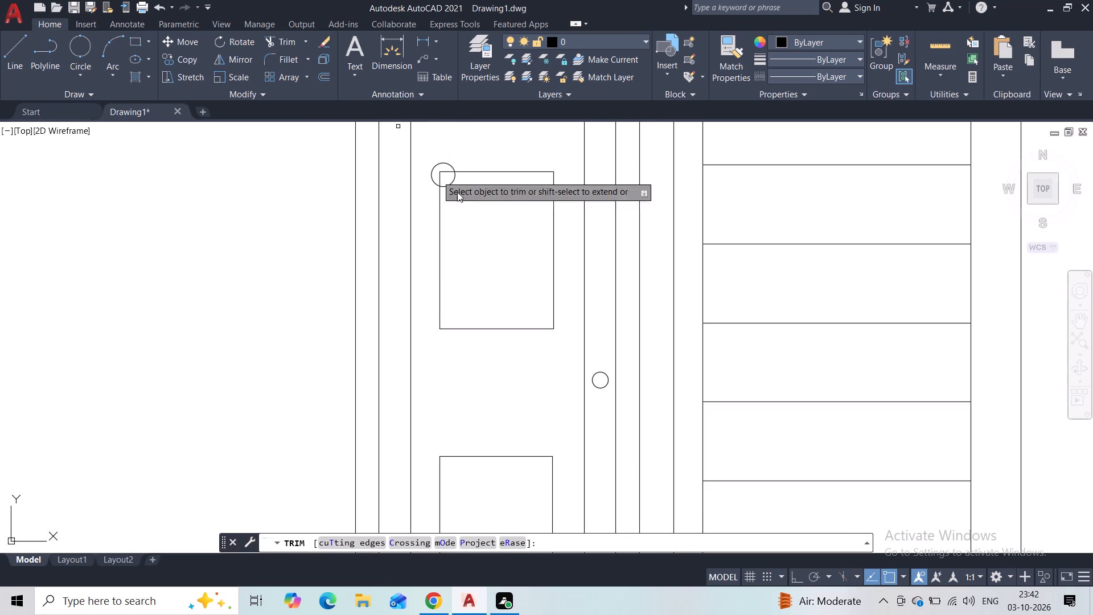
scroll(461, 196, "up", 3)
scroll(437, 173, "down", 1)
middle_click_drag(434, 173, 441, 257)
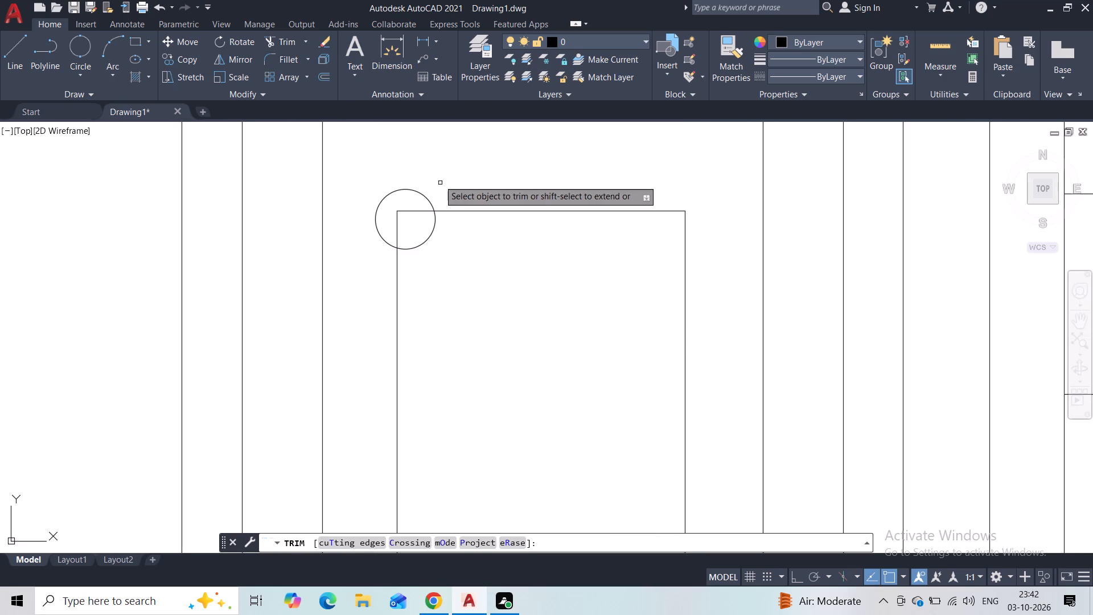
left_click_drag(433, 173, 386, 245)
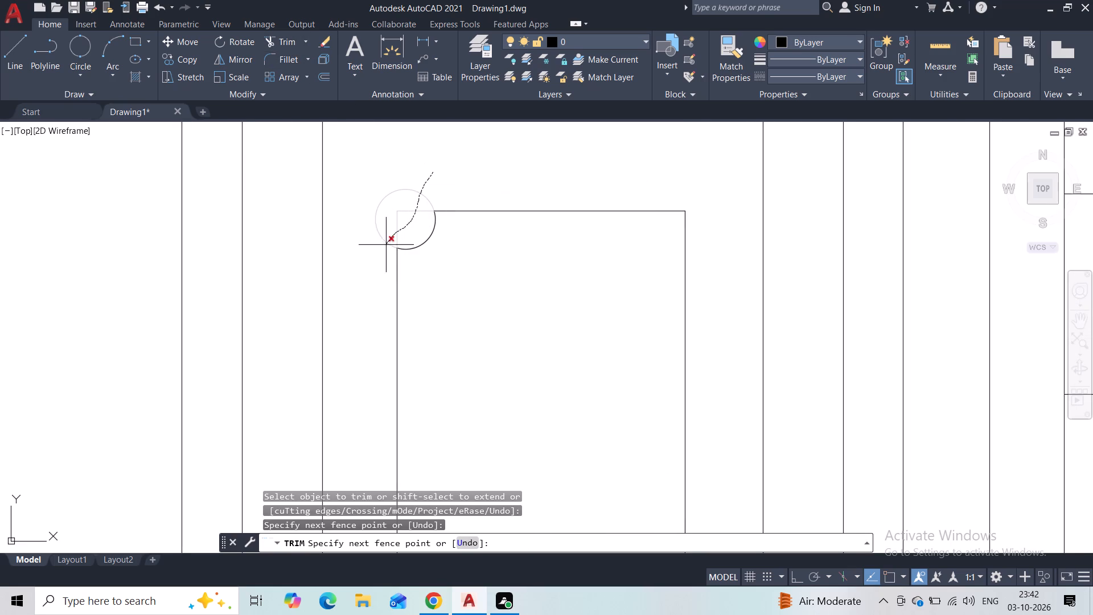
left_click_drag(386, 245, 374, 186)
key("Escape")
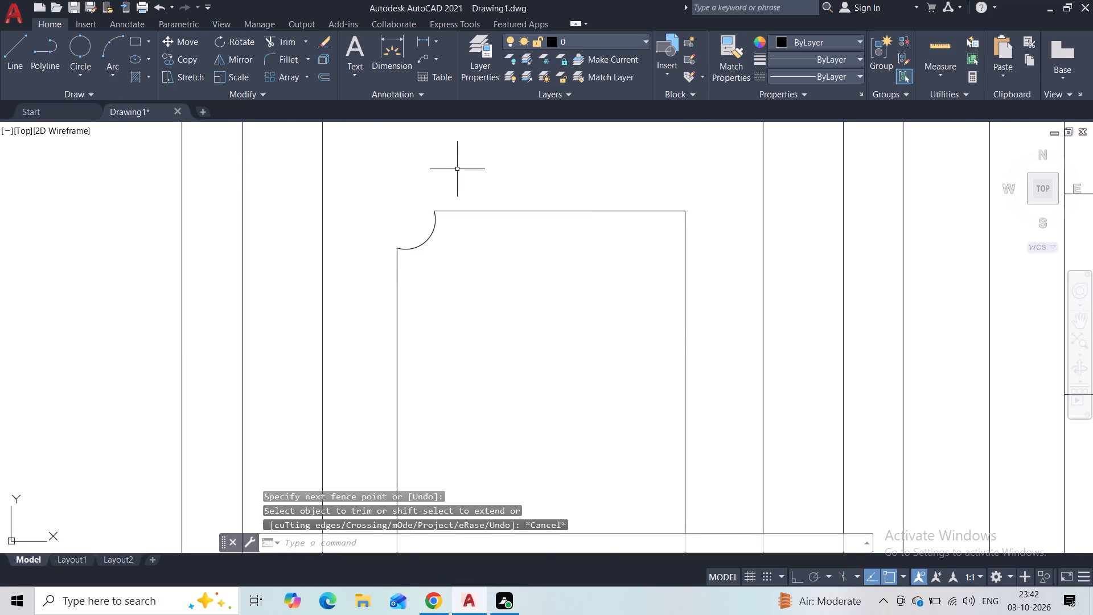
scroll(457, 175, "down", 2)
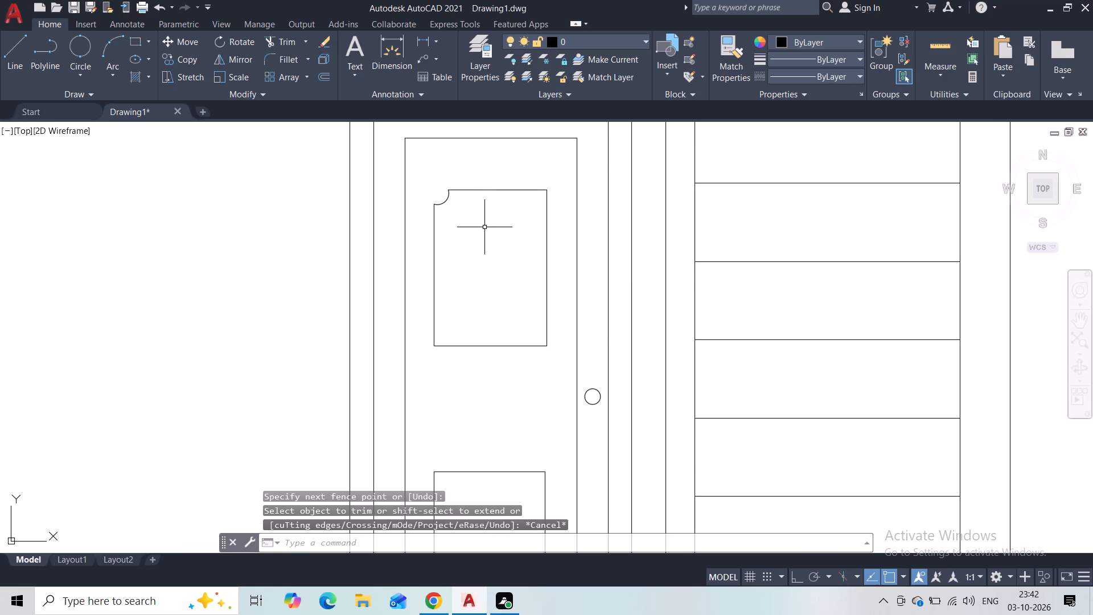
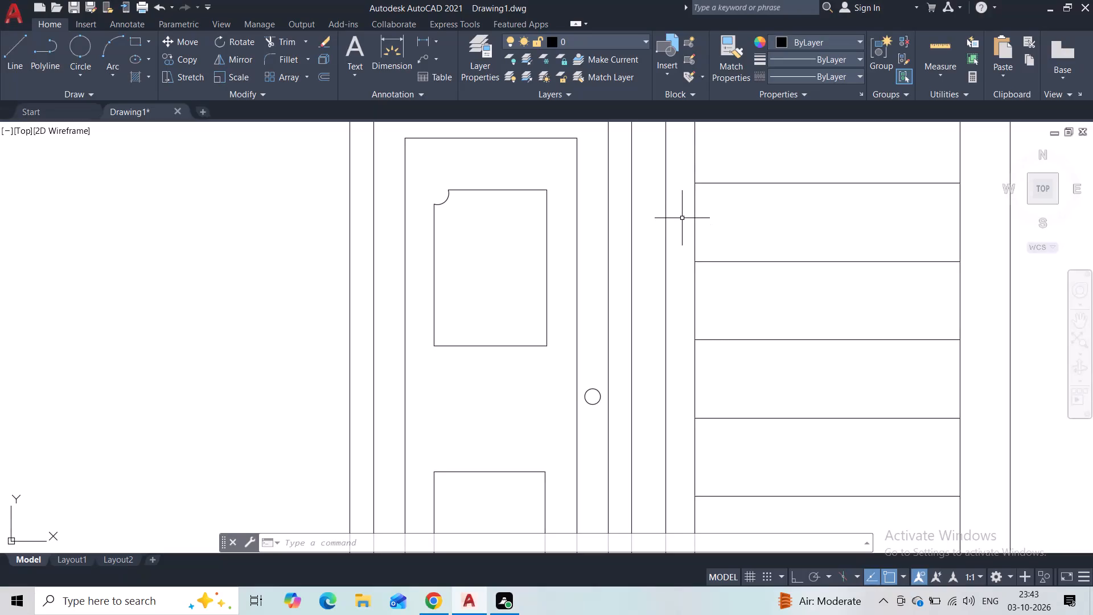
Draw a two-point circle 3" in diameter over the bottom-left corner of the door's upper rectangle.
left_click(448, 202)
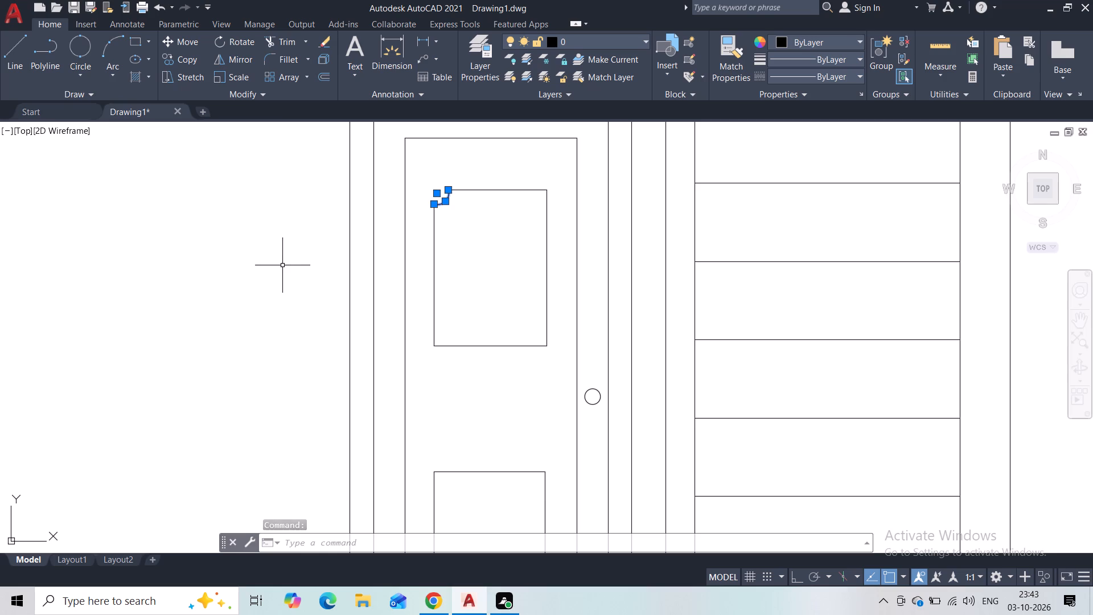
key("Escape")
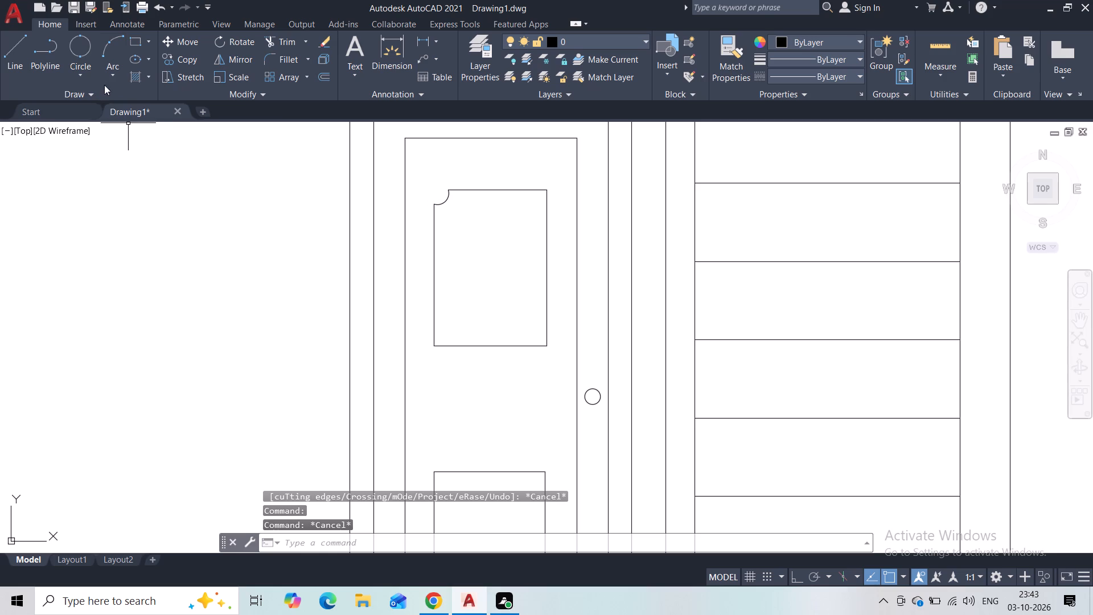
left_click(73, 82)
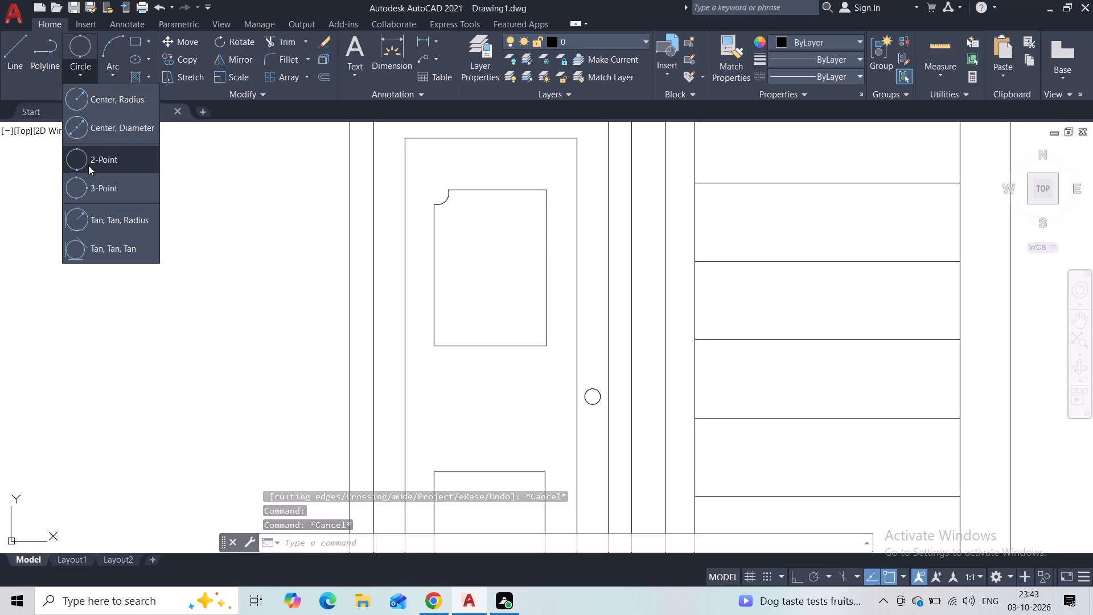
left_click(88, 165)
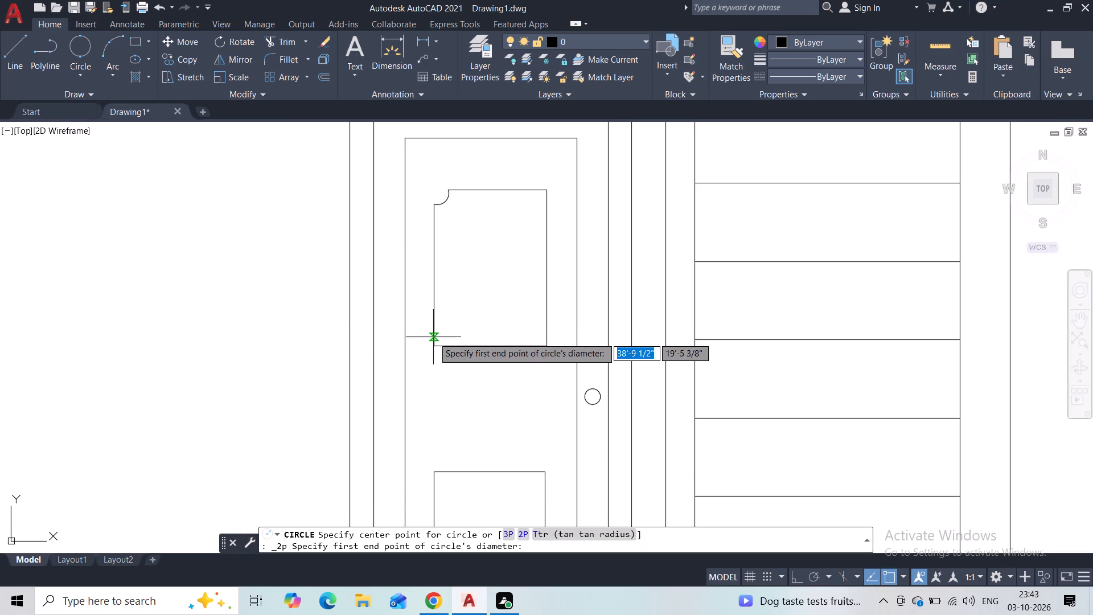
left_click(433, 333)
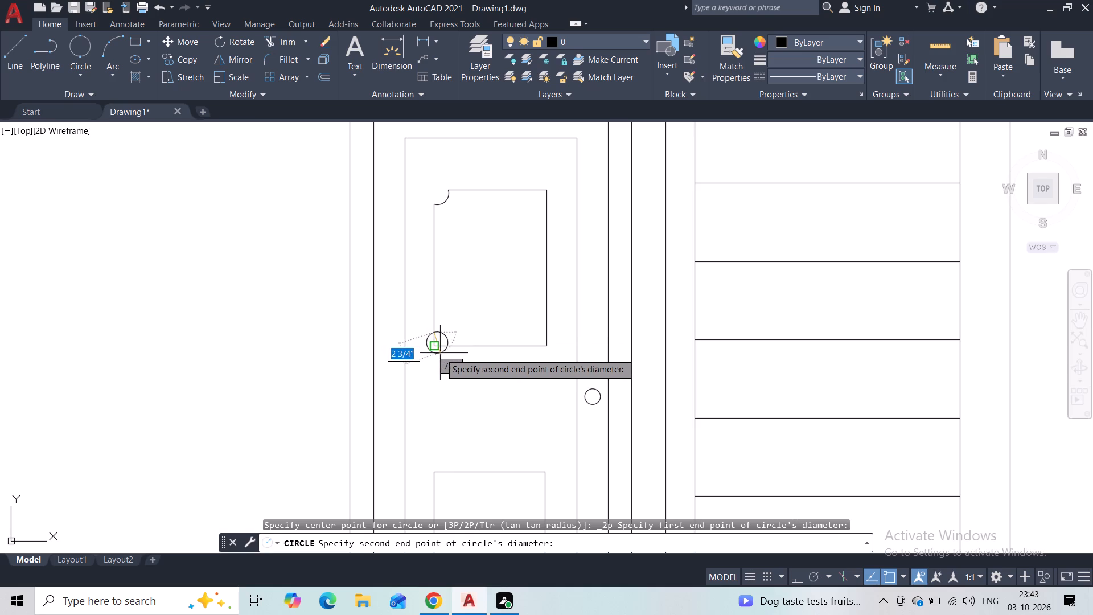
type("3\"")
key("Return")
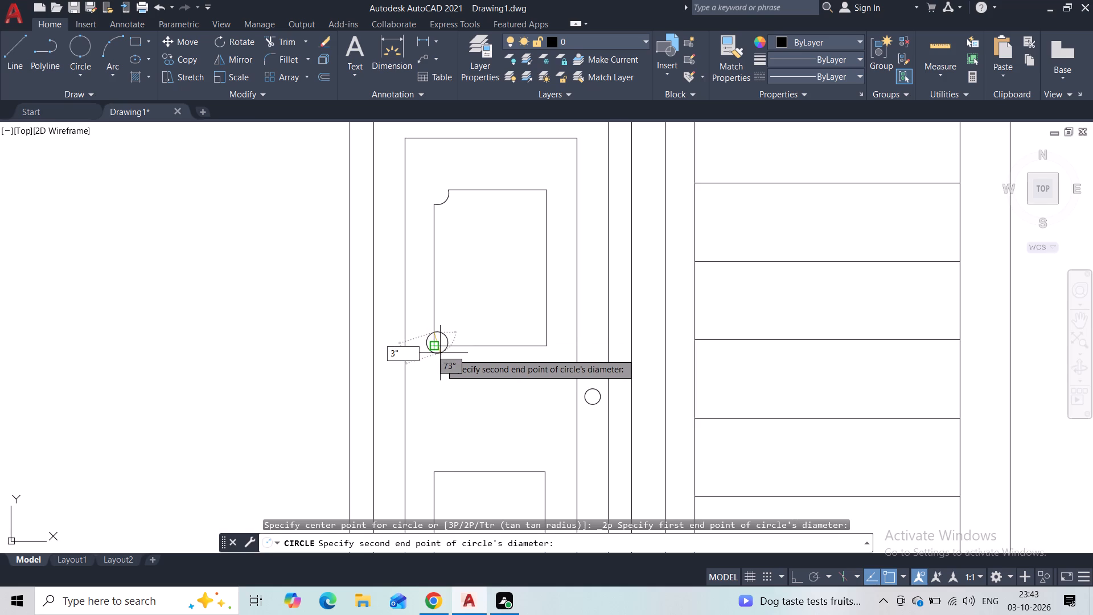
Copy the circle to both right-hand corners of the door's upper rectangle and to all four corners of the lower rectangle.
left_click(444, 337)
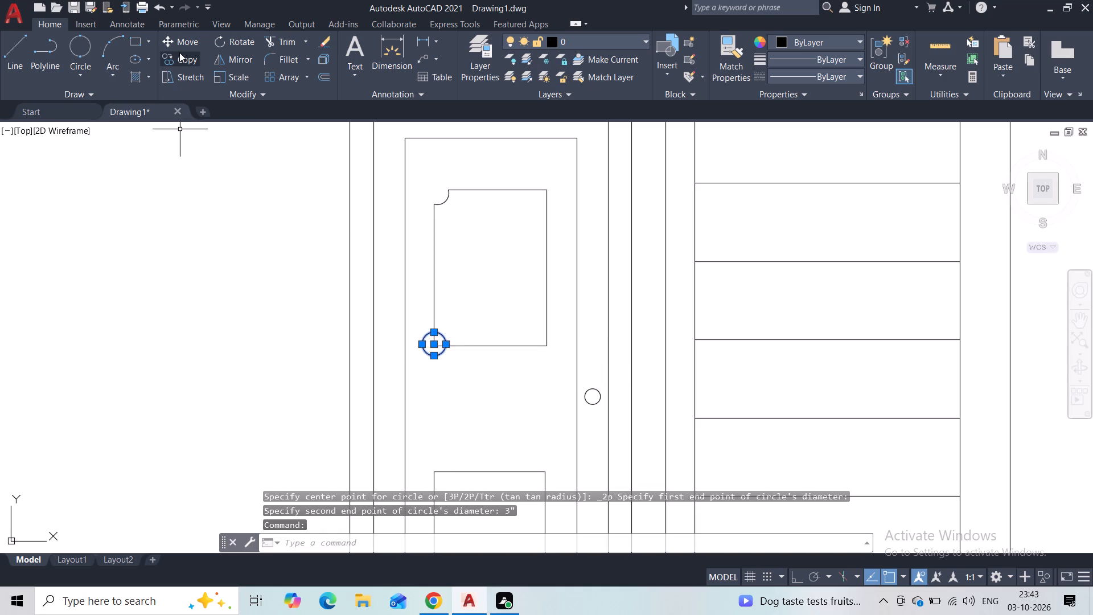
left_click(179, 53)
left_click(430, 348)
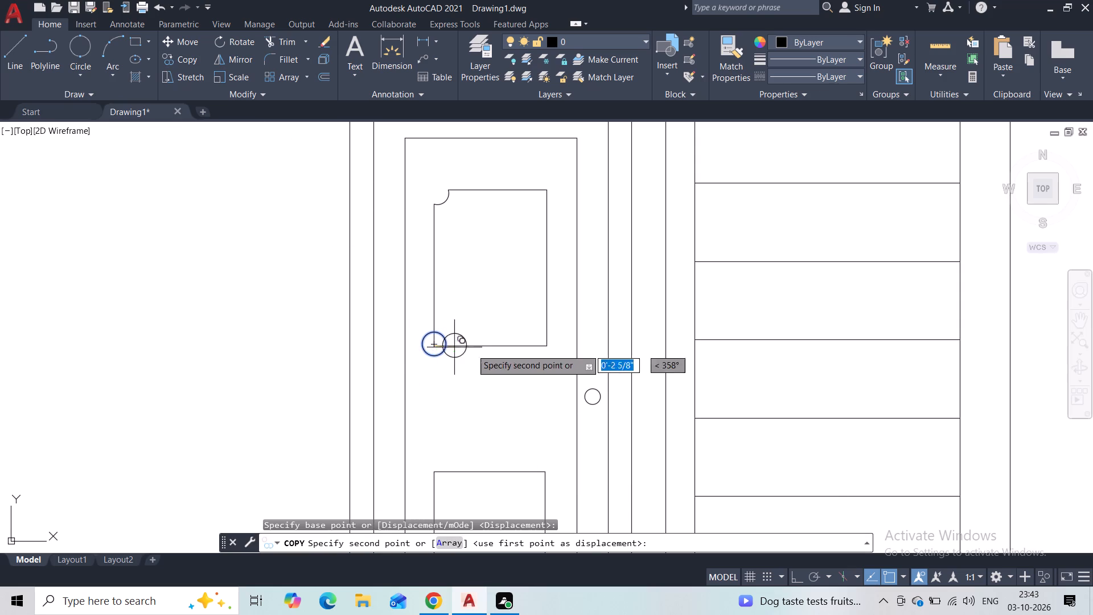
left_click(550, 342)
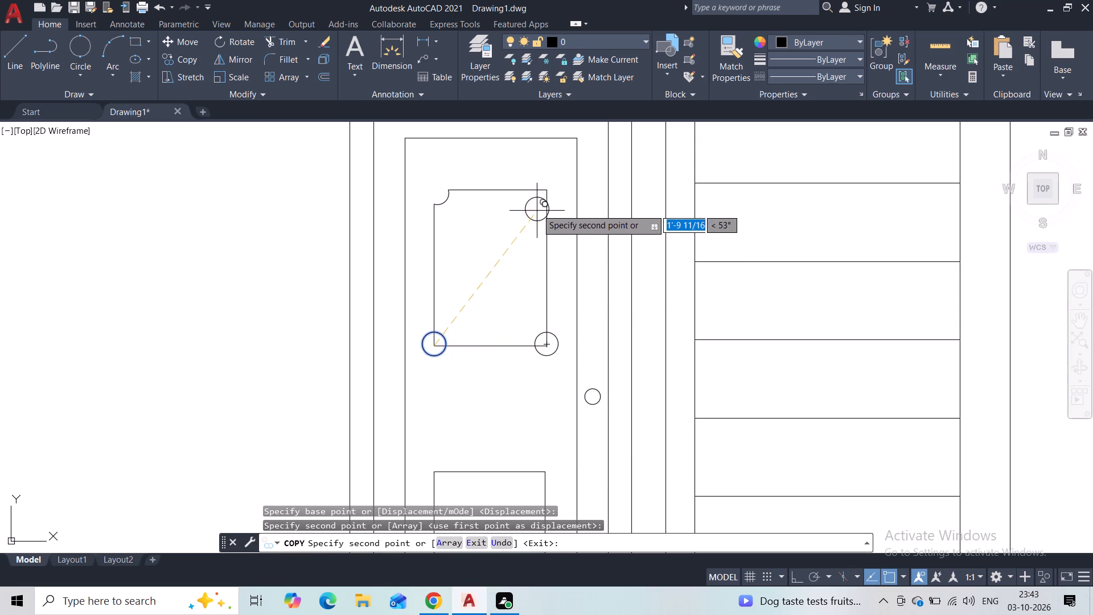
left_click(544, 192)
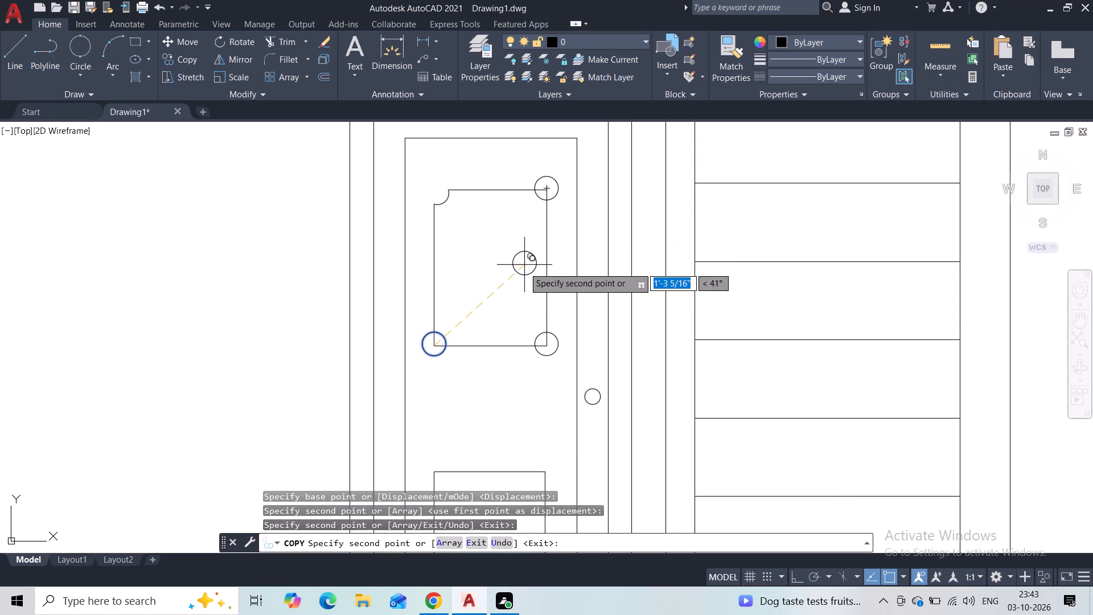
middle_click_drag(518, 278, 513, 220)
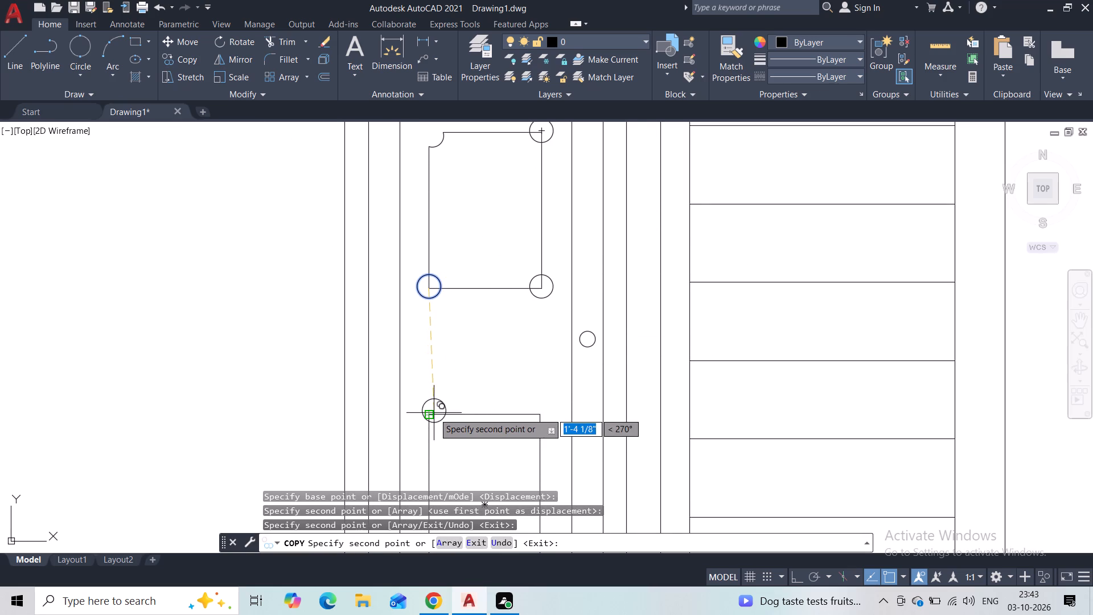
left_click(430, 414)
left_click(537, 416)
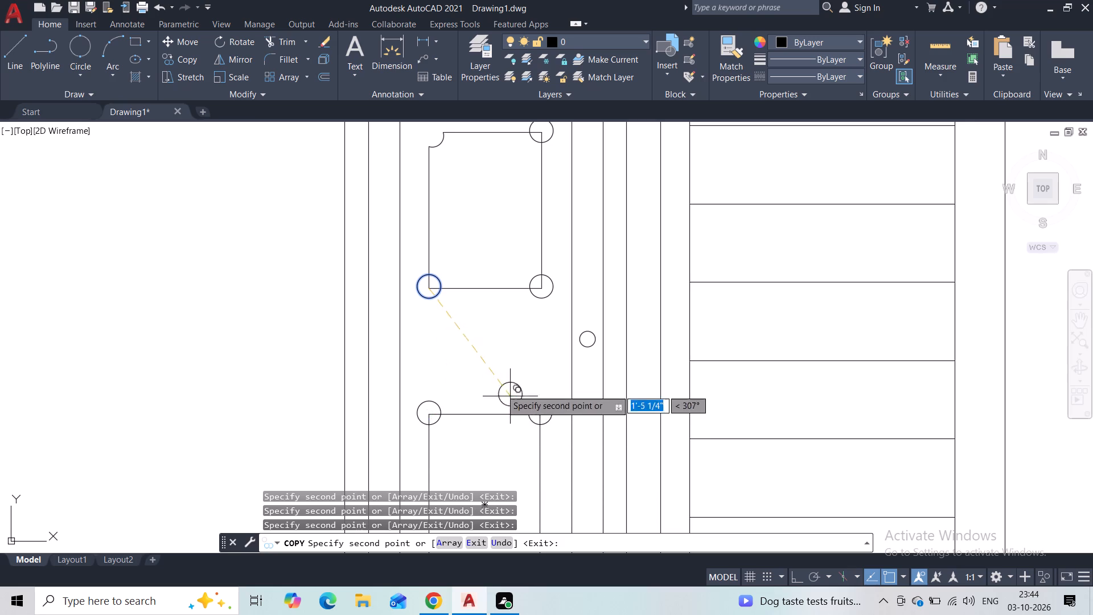
middle_click_drag(495, 384, 474, 201)
scroll(462, 304, "down", 1)
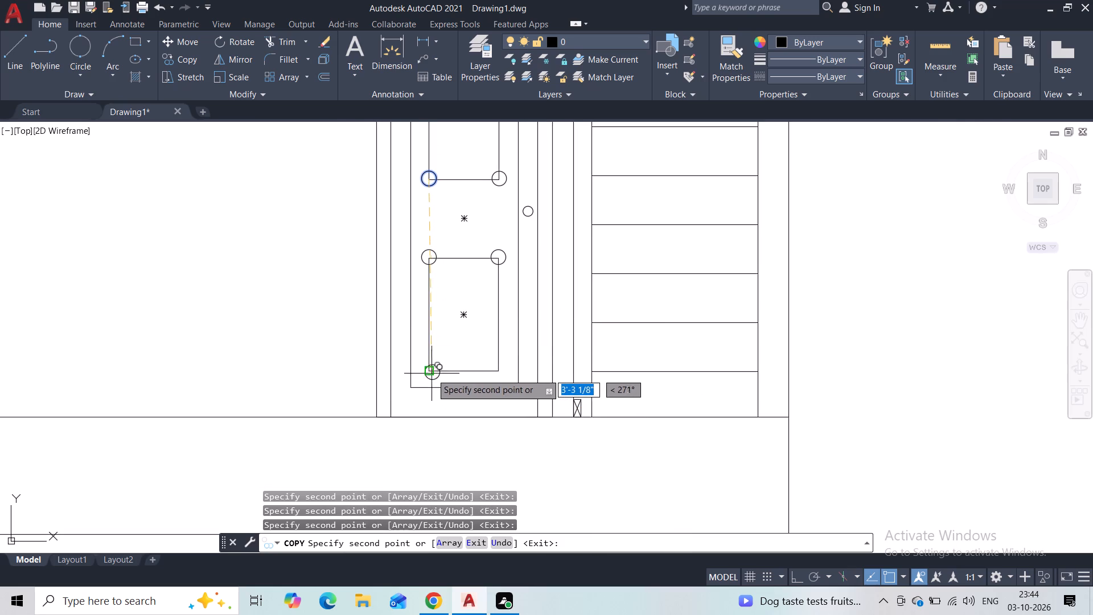
left_click(429, 372)
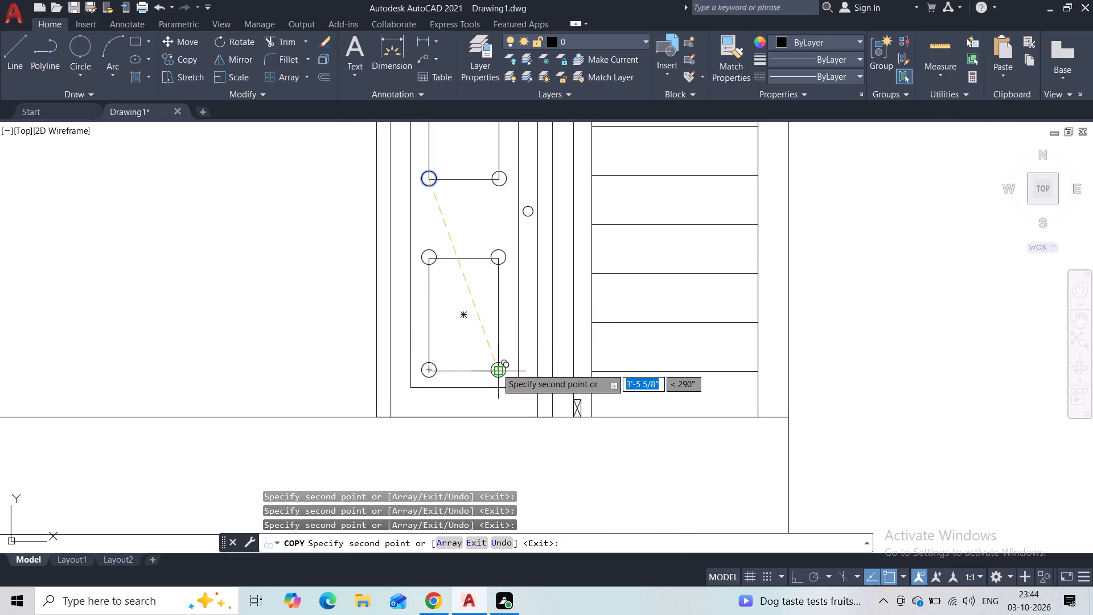
left_click(496, 368)
key("Escape")
Trim the corners and outer arcs at the upper rectangle's remaining three corners to leave concave notches.
middle_click_drag(458, 223, 441, 383)
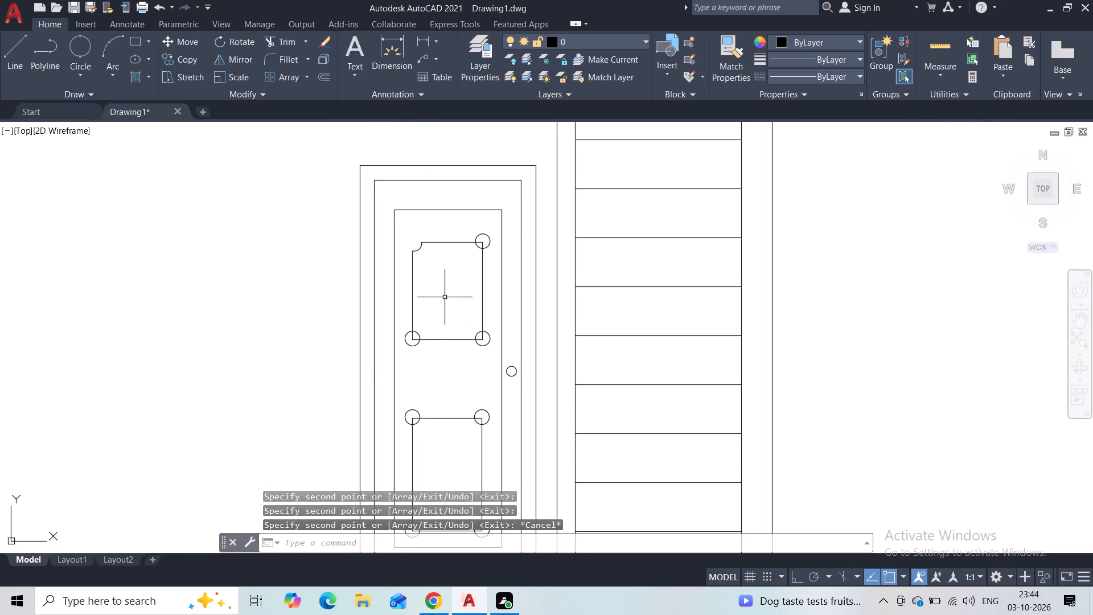
scroll(454, 269, "up", 2)
left_click(269, 42)
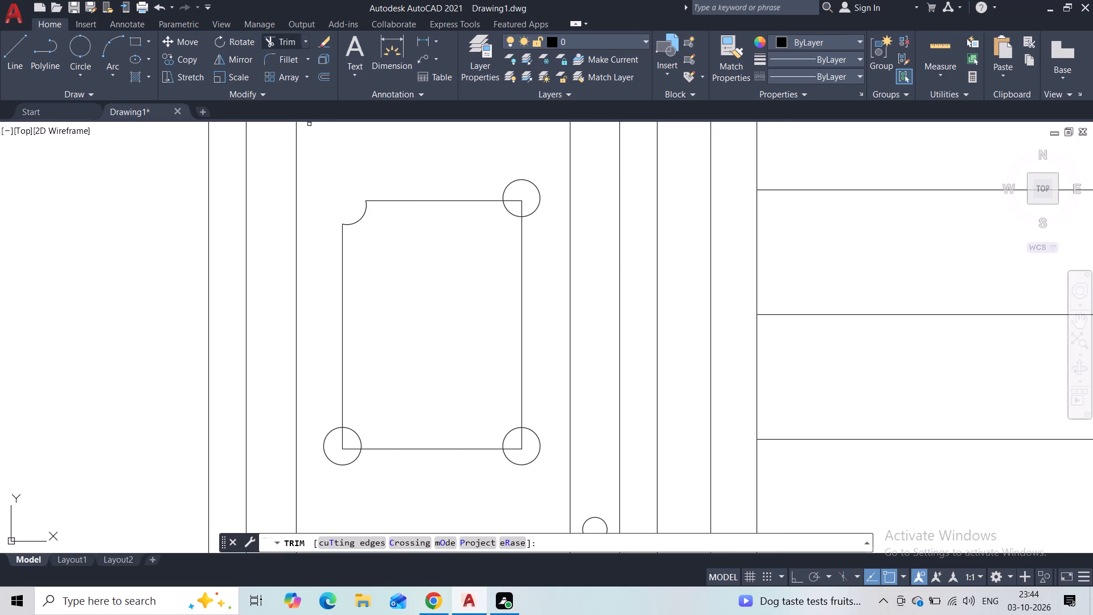
scroll(443, 246, "up", 1)
middle_click_drag(468, 221, 401, 288)
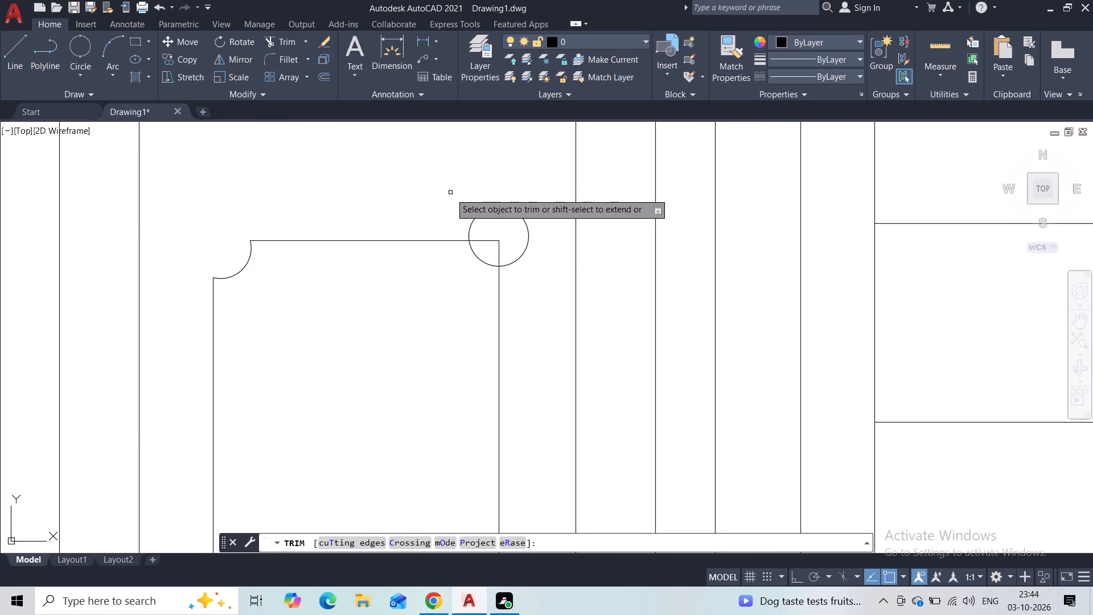
left_click_drag(450, 195, 520, 253)
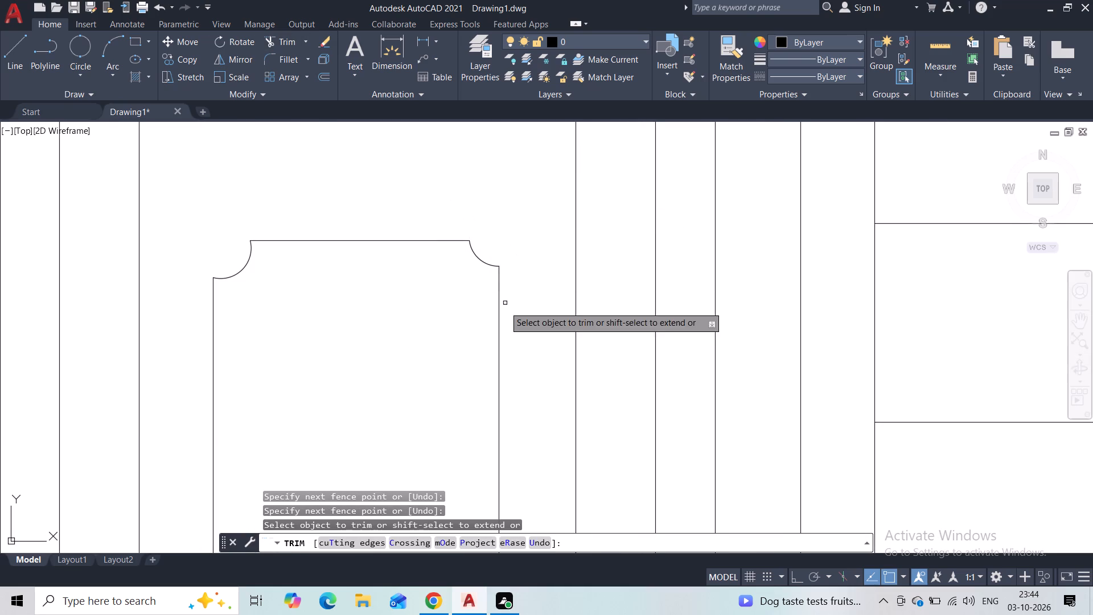
scroll(405, 367, "down", 1)
middle_click_drag(364, 462, 388, 217)
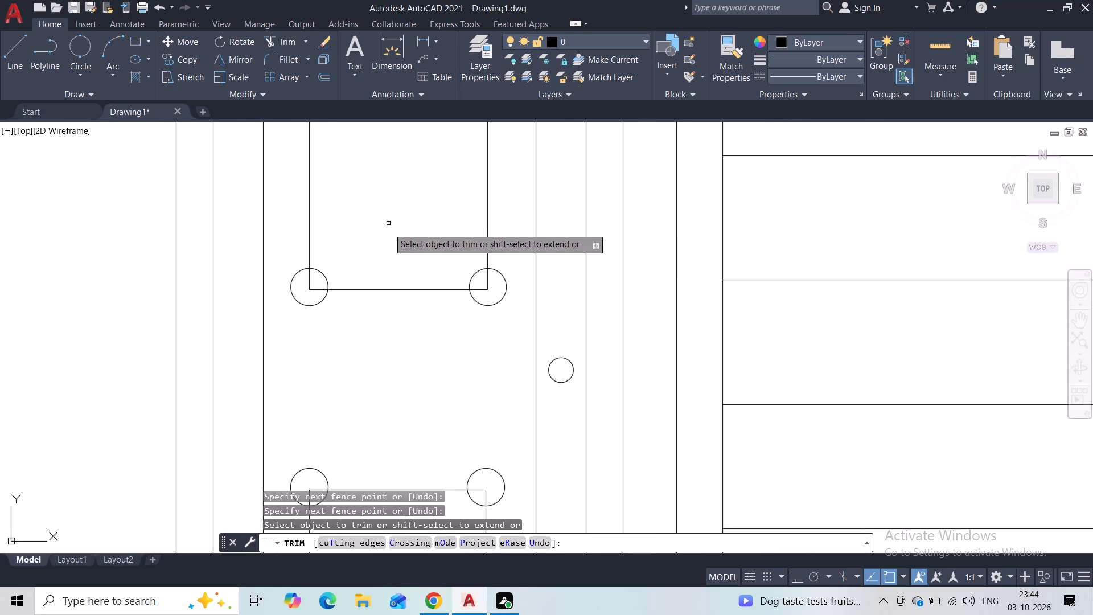
left_click_drag(301, 268, 318, 292)
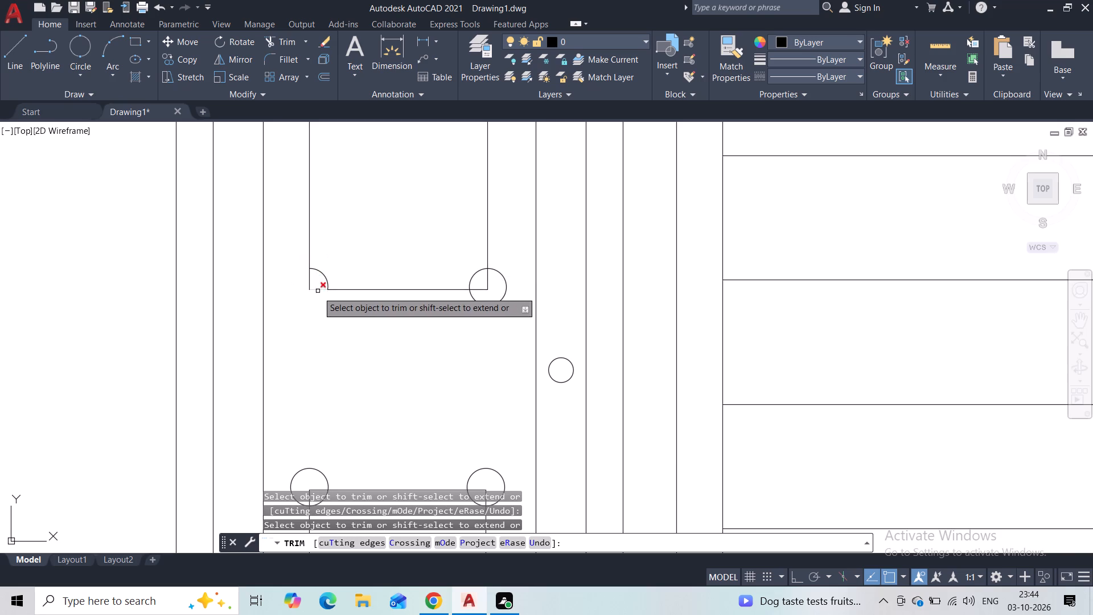
left_click_drag(318, 292, 319, 293)
left_click_drag(309, 281, 319, 297)
left_click_drag(316, 287, 318, 297)
left_click(398, 351)
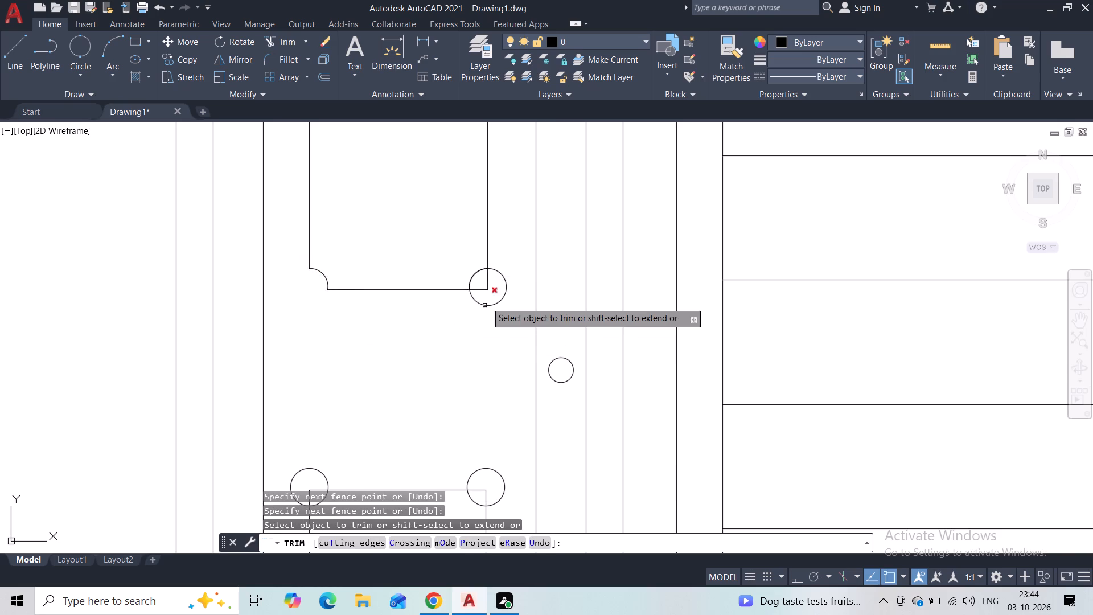
left_click_drag(509, 253, 482, 289)
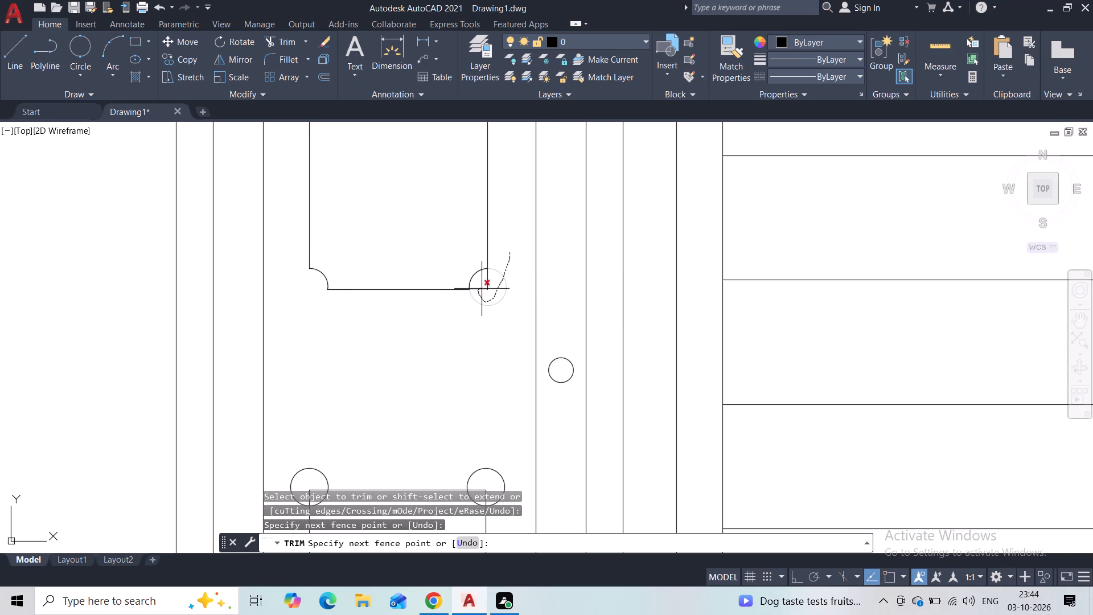
left_click_drag(482, 289, 496, 284)
Trim the corners and outer arcs at all four corners of the door's lower rectangle to leave concave notches.
middle_click_drag(439, 359, 446, 309)
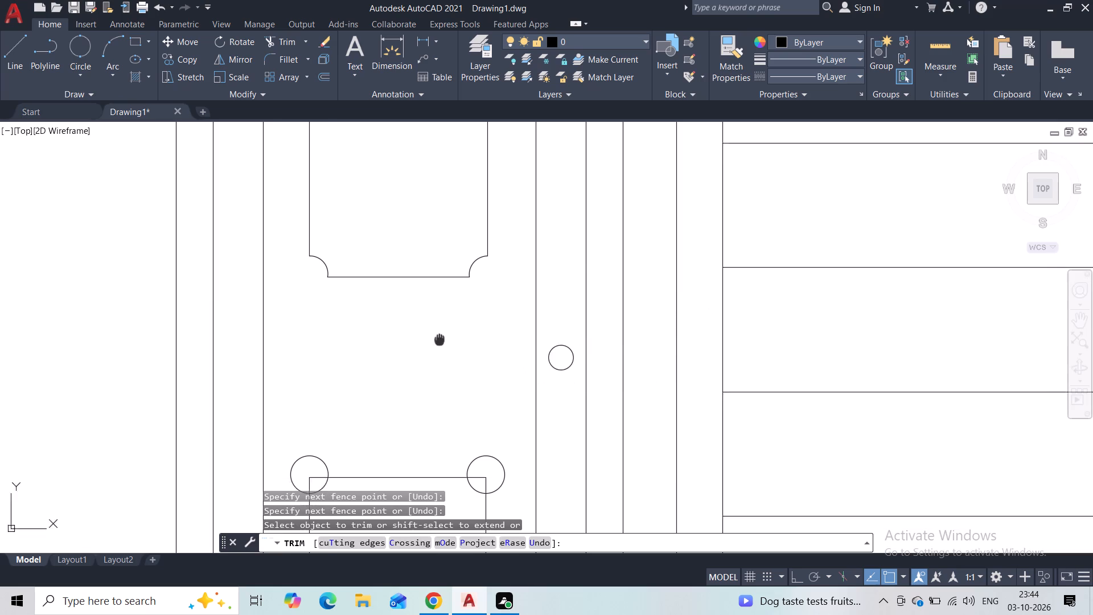
middle_click_drag(446, 309, 458, 246)
left_click_drag(348, 343, 323, 359)
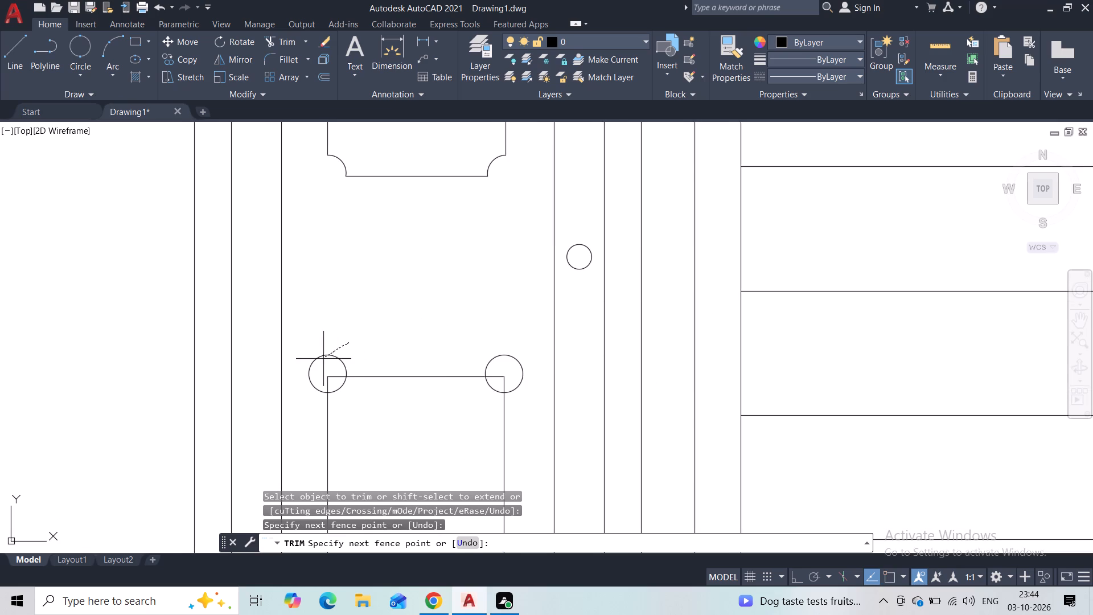
left_click_drag(323, 359, 333, 372)
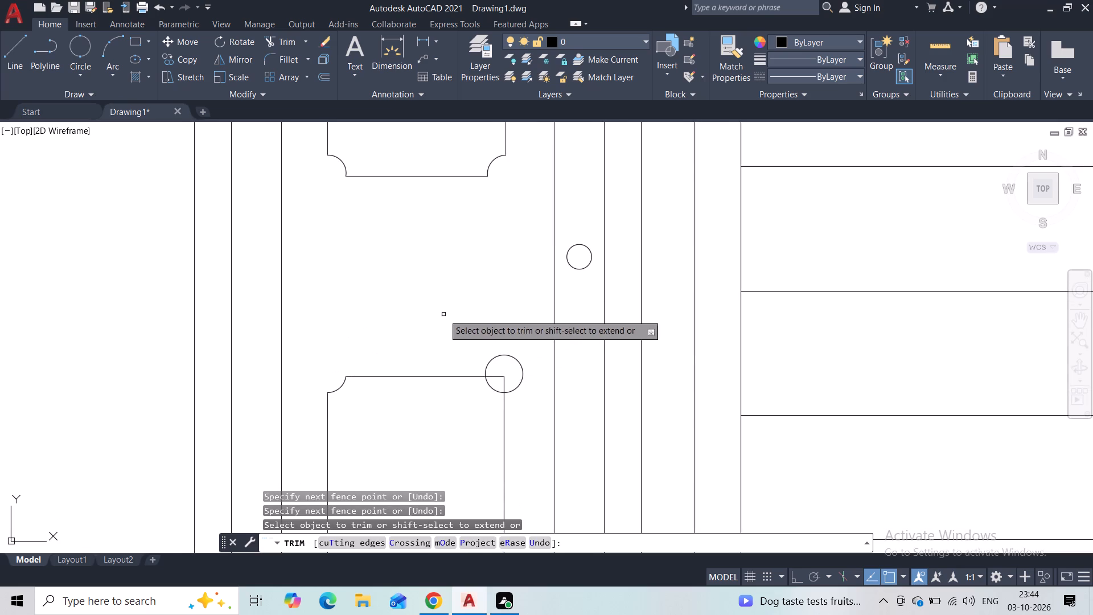
left_click_drag(480, 334, 509, 382)
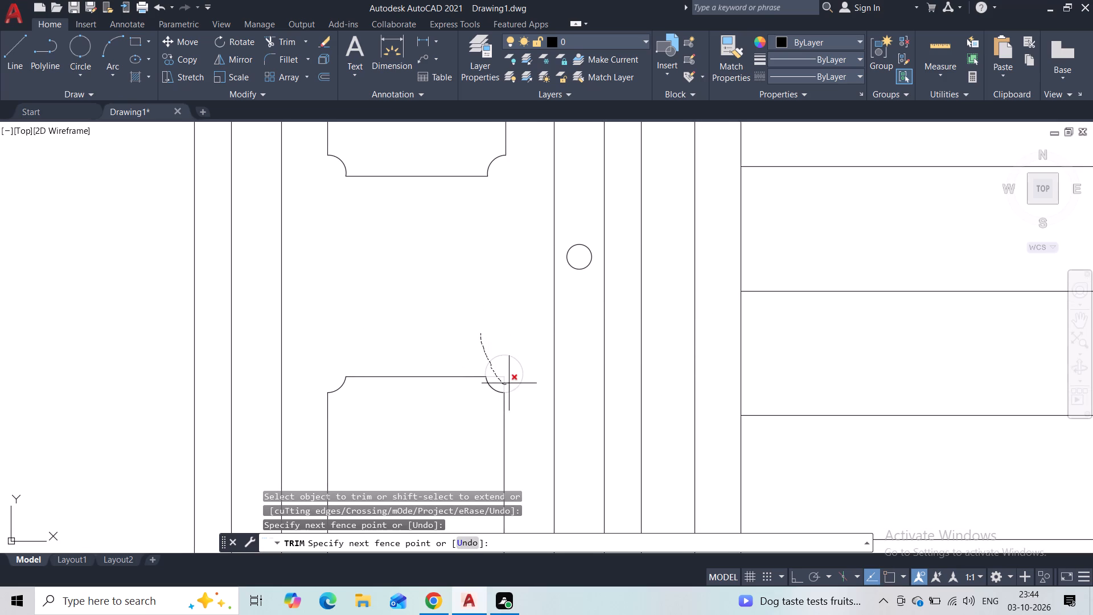
left_click_drag(509, 382, 524, 352)
middle_click_drag(480, 340, 475, 196)
scroll(480, 340, "down", 1)
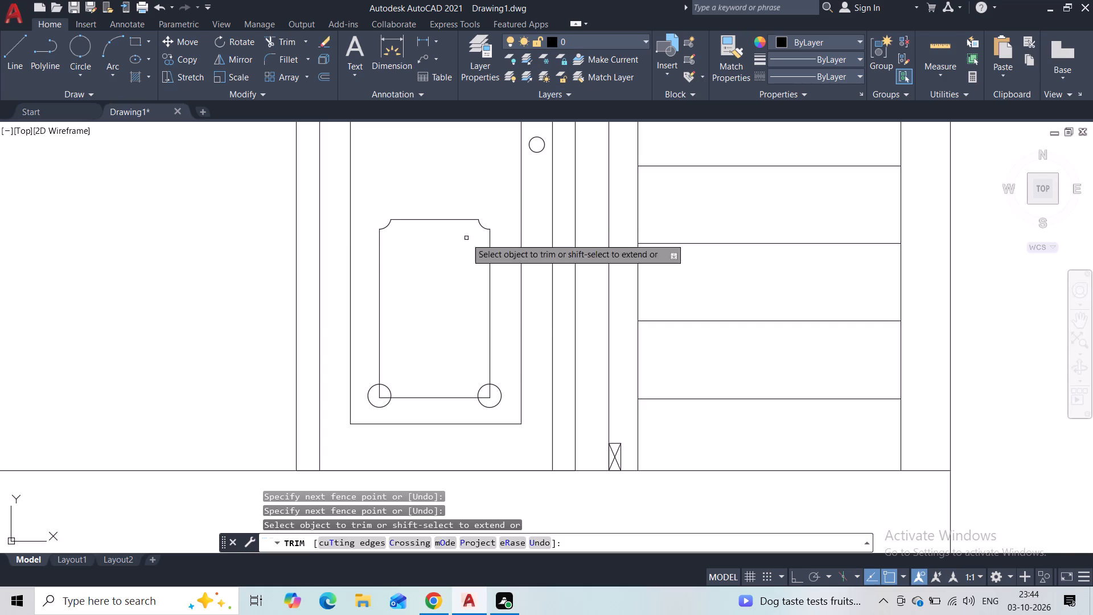
scroll(416, 386, "up", 2)
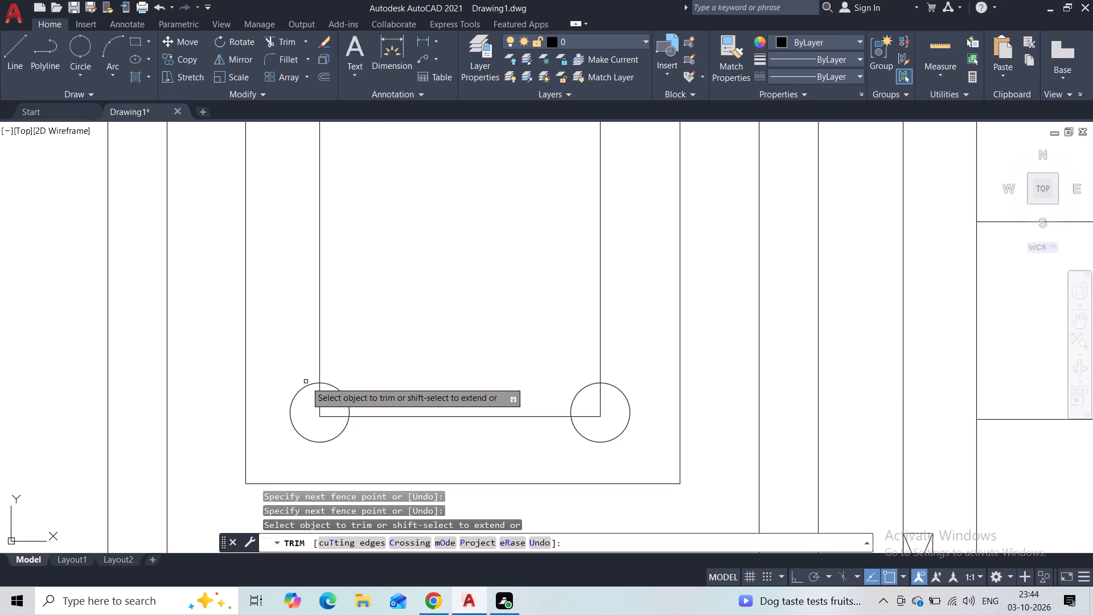
left_click_drag(305, 382, 344, 443)
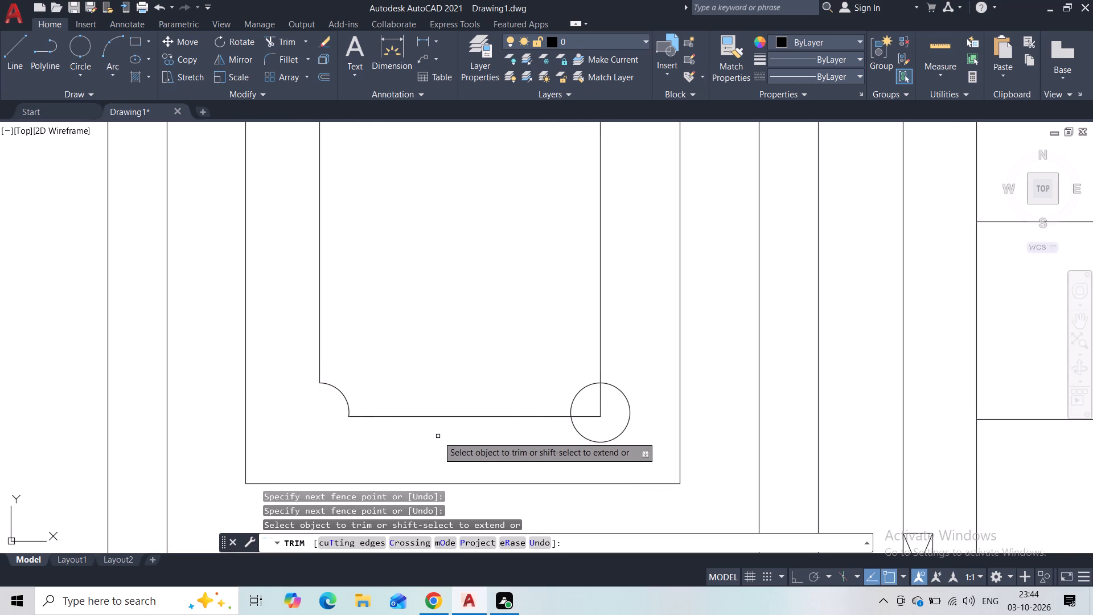
left_click_drag(622, 372, 581, 419)
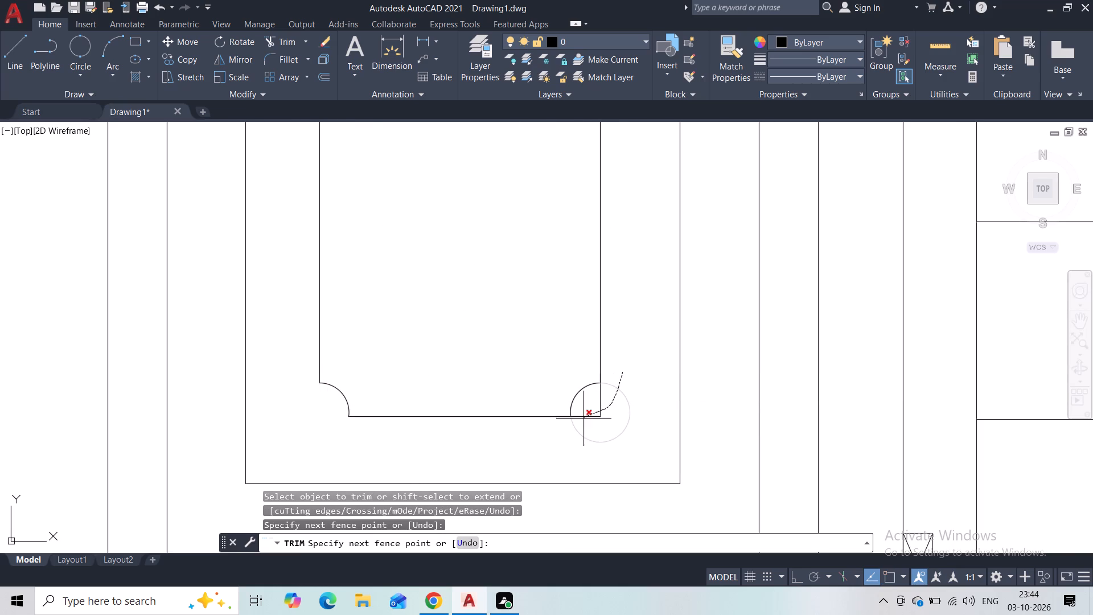
left_click_drag(581, 419, 577, 432)
scroll(601, 376, "down", 1)
key("Escape")
Draw a vertical line from the door frame's top-left corner up to the box's top edge.
scroll(533, 321, "down", 1)
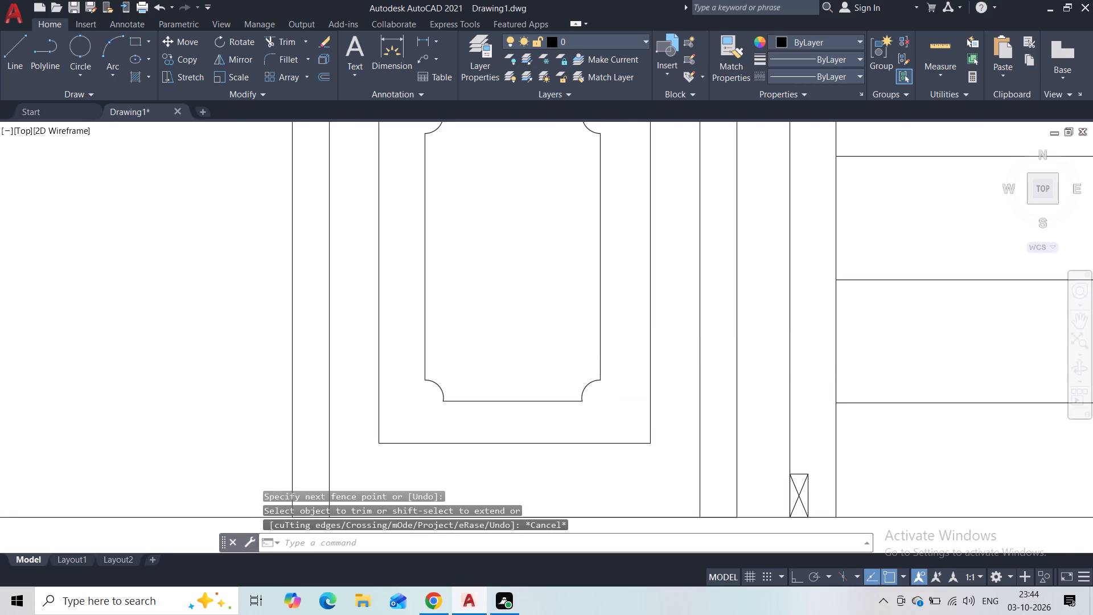
scroll(517, 295, "down", 2)
middle_click_drag(513, 246, 505, 339)
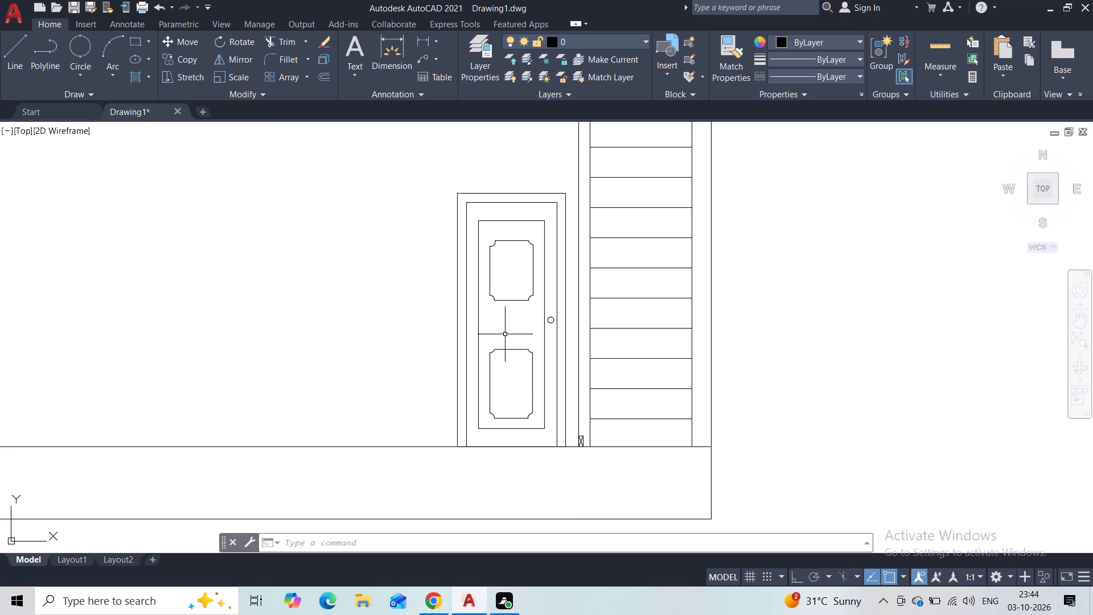
scroll(438, 322, "down", 1)
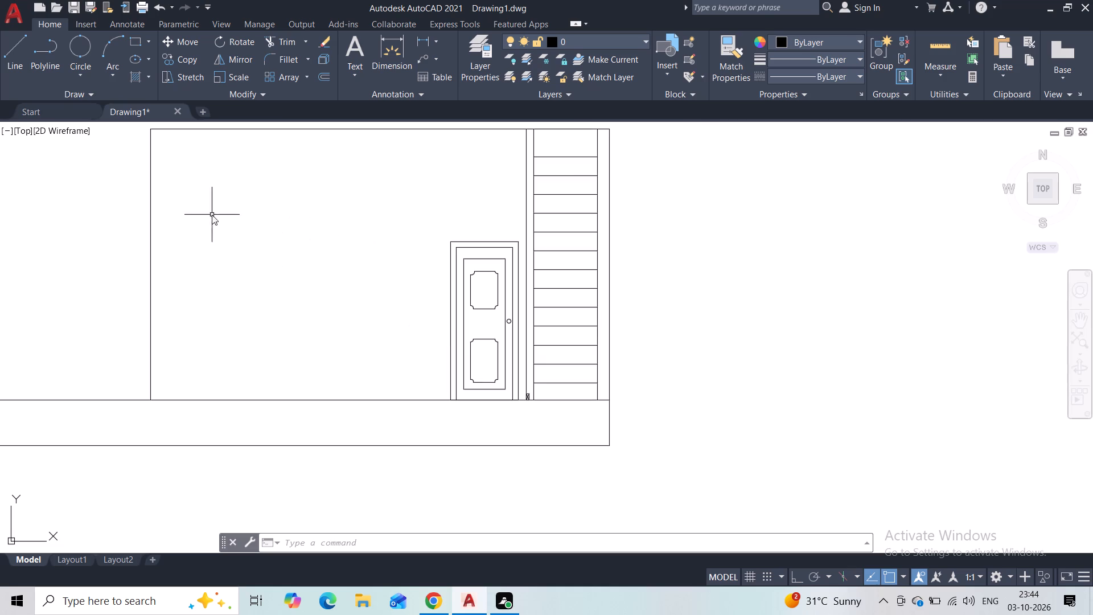
left_click(14, 64)
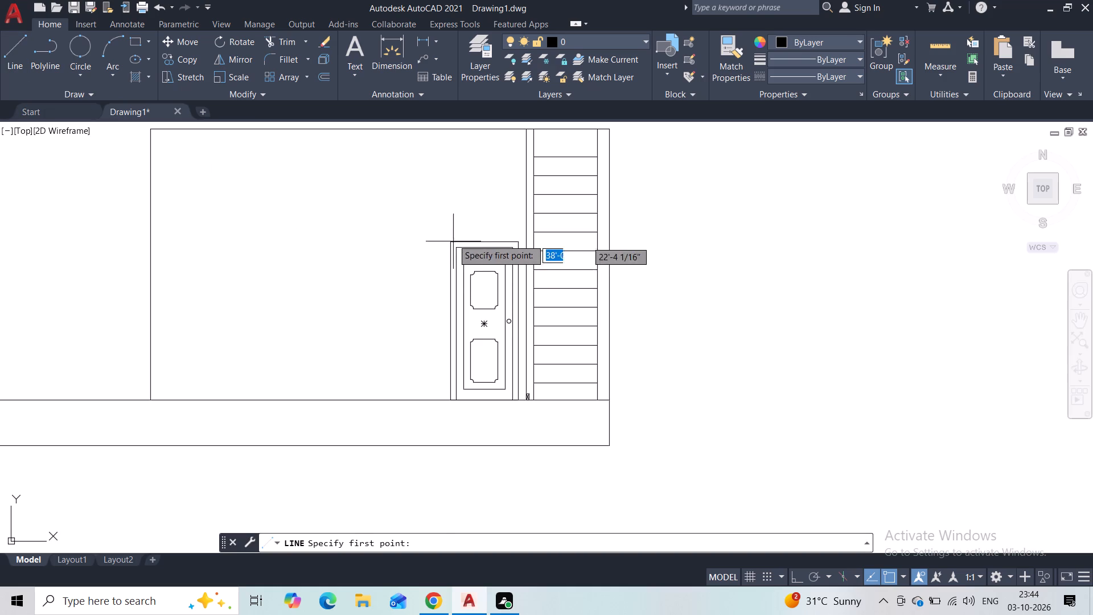
left_click(450, 237)
left_click(451, 129)
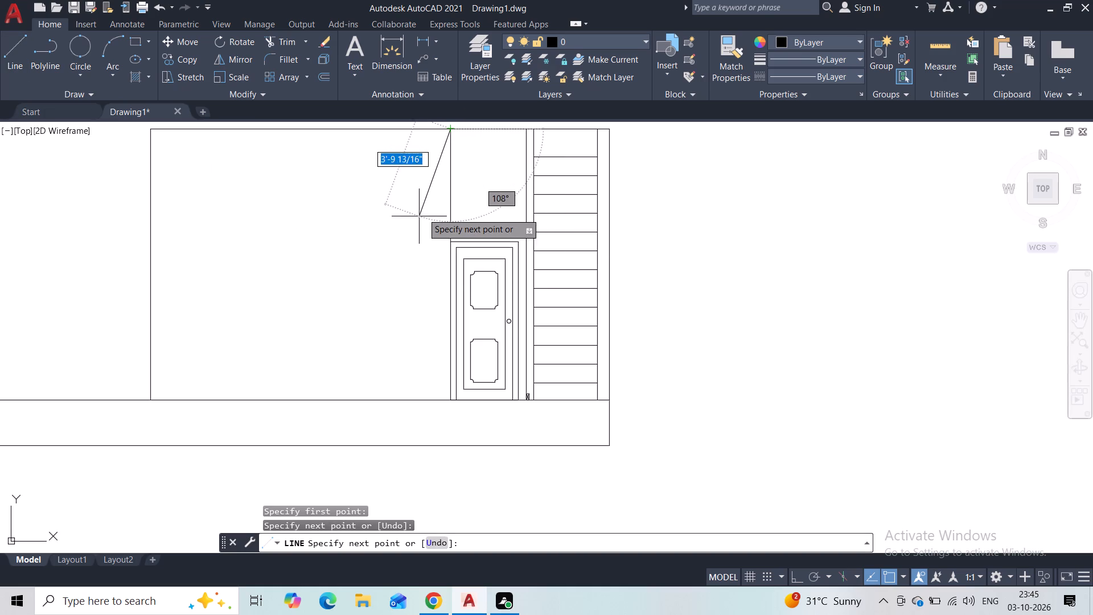
key("Escape")
Move the full-height vertical line between the door and the slatted strip onto the door frame's top-right corner.
middle_click_drag(400, 275, 404, 288)
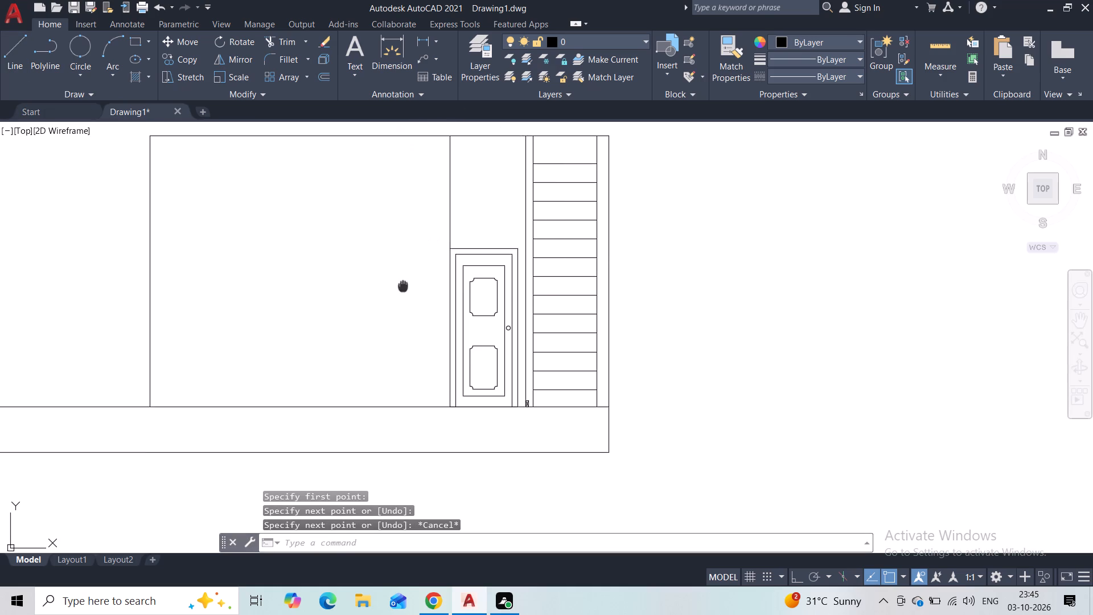
middle_click_drag(404, 288, 422, 306)
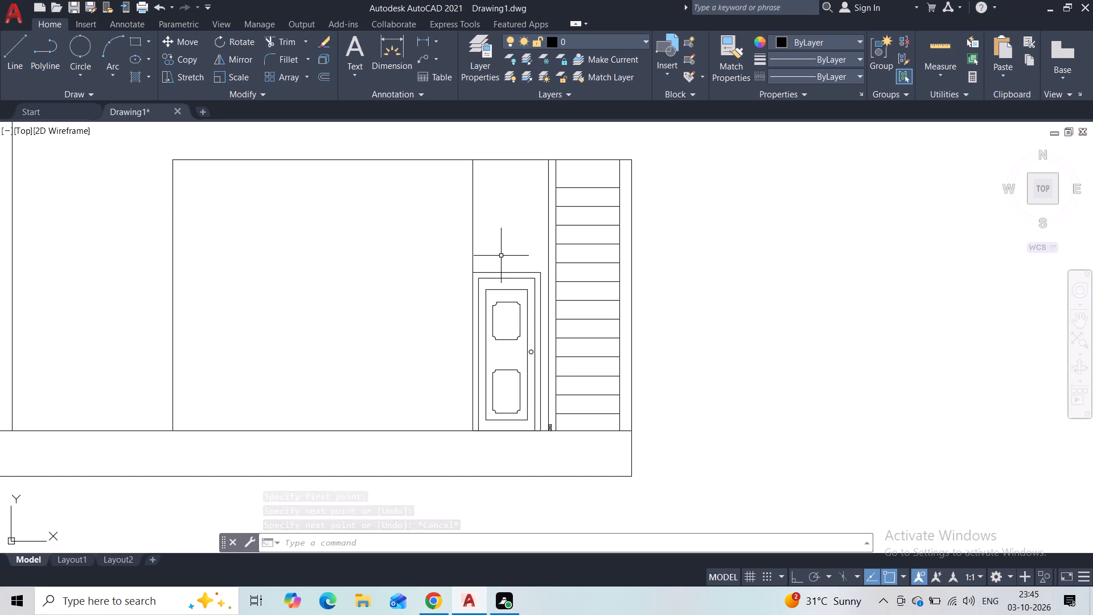
key("space")
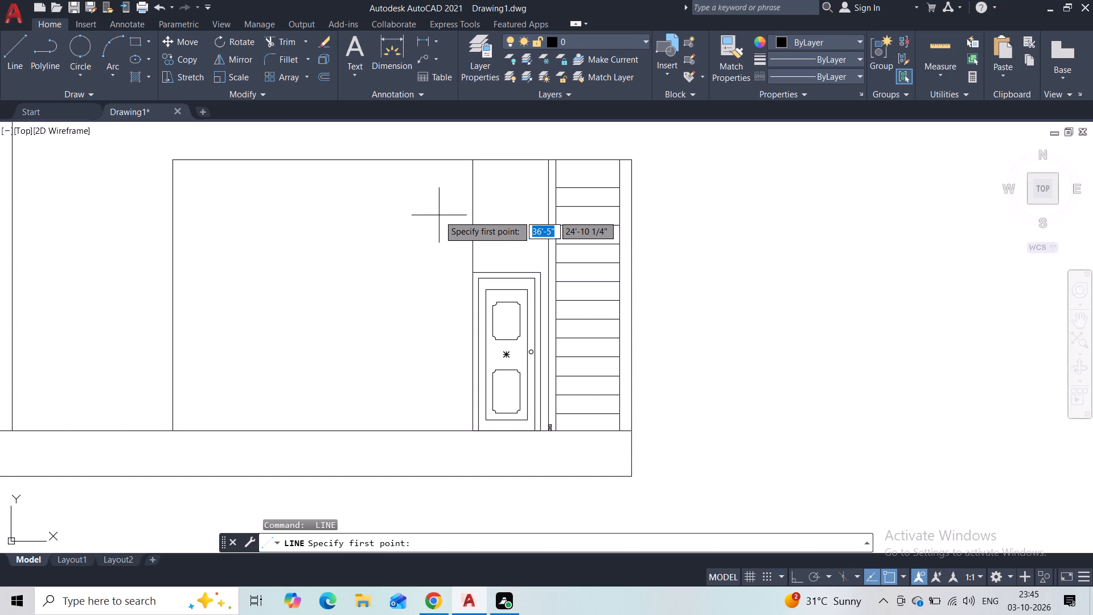
key("Escape")
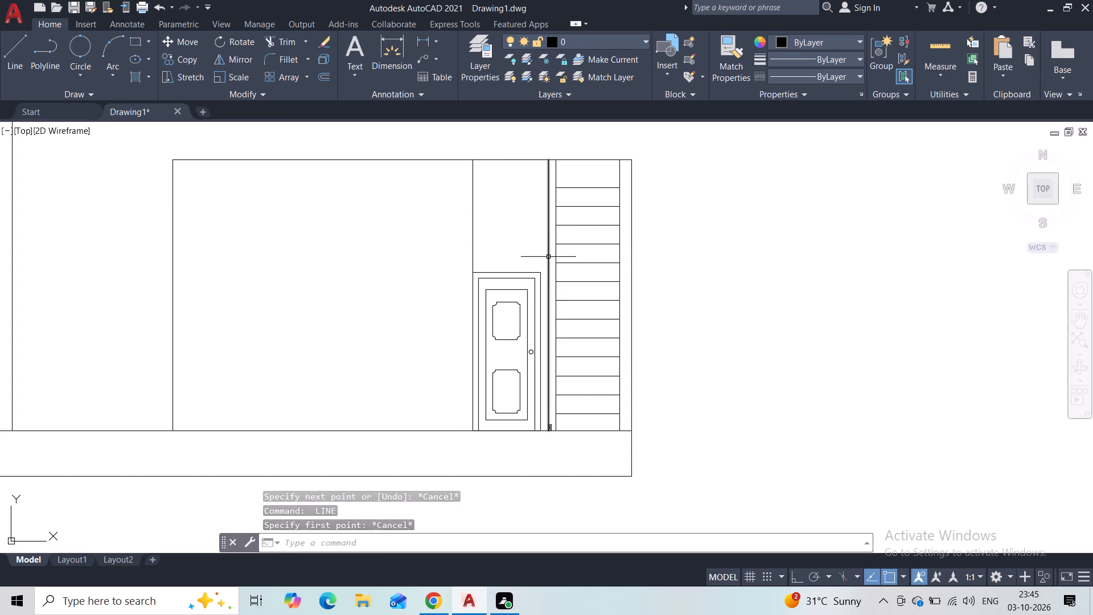
left_click(548, 257)
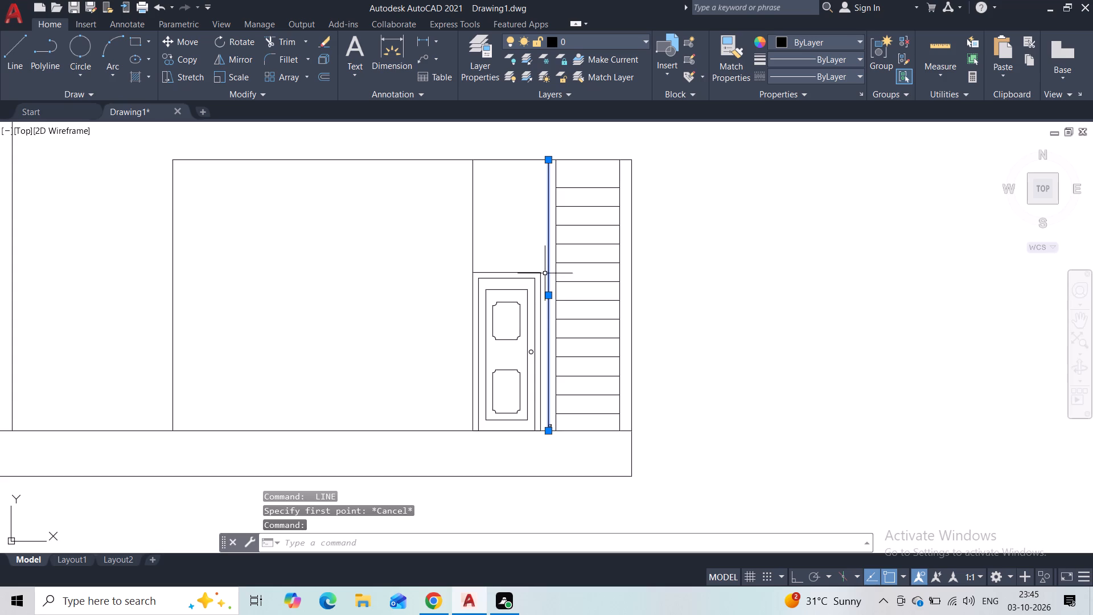
left_click(174, 43)
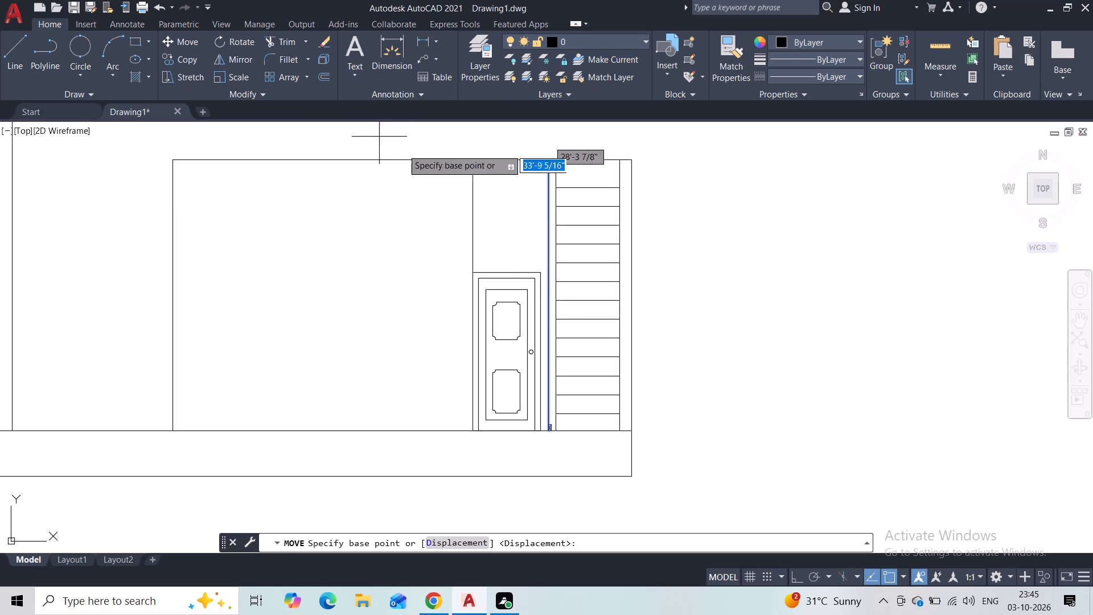
scroll(513, 257, "up", 3)
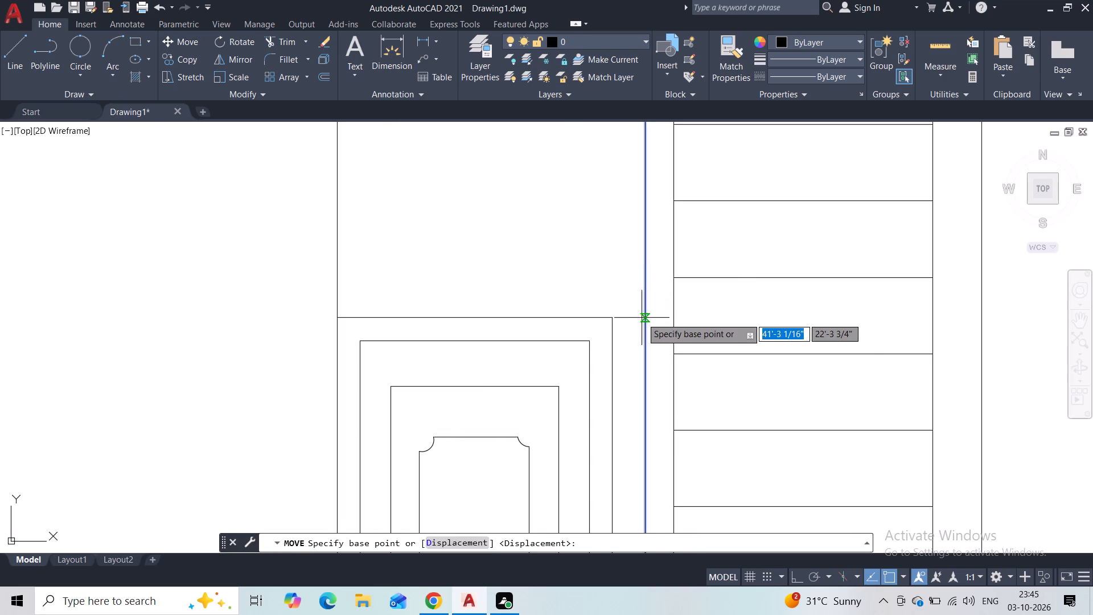
left_click(642, 318)
left_click(611, 316)
key("Escape")
Delete the small stud block standing on the base between the door and the slatted strip.
scroll(550, 236, "down", 3)
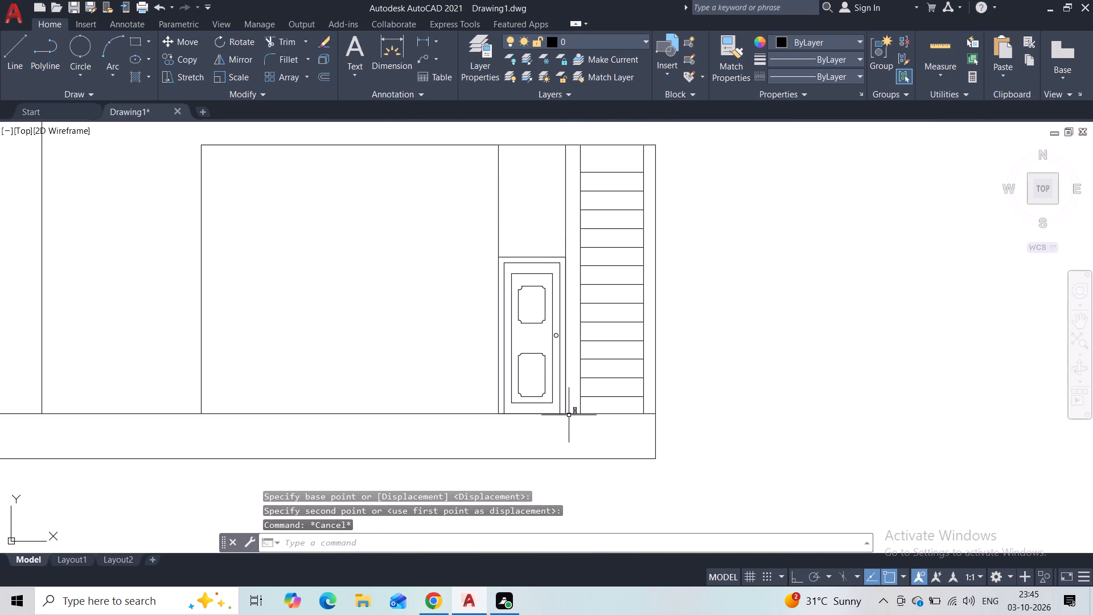
scroll(570, 420, "up", 4)
left_click(579, 336)
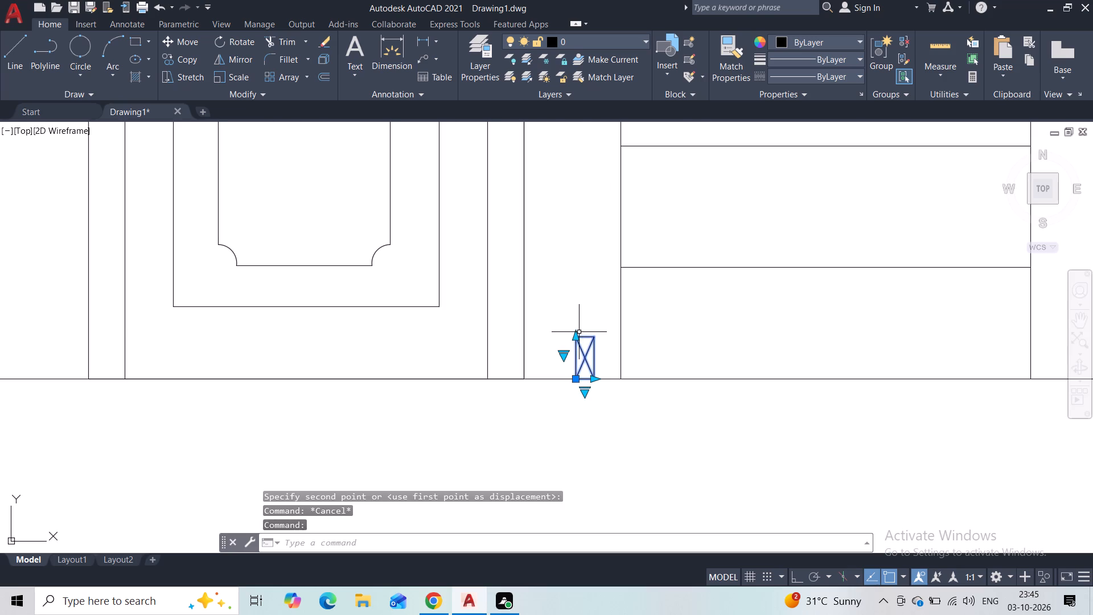
key("Delete")
Open the Architectural tool palette and bring its metric samples into view.
scroll(546, 289, "down", 3)
scroll(510, 361, "down", 2)
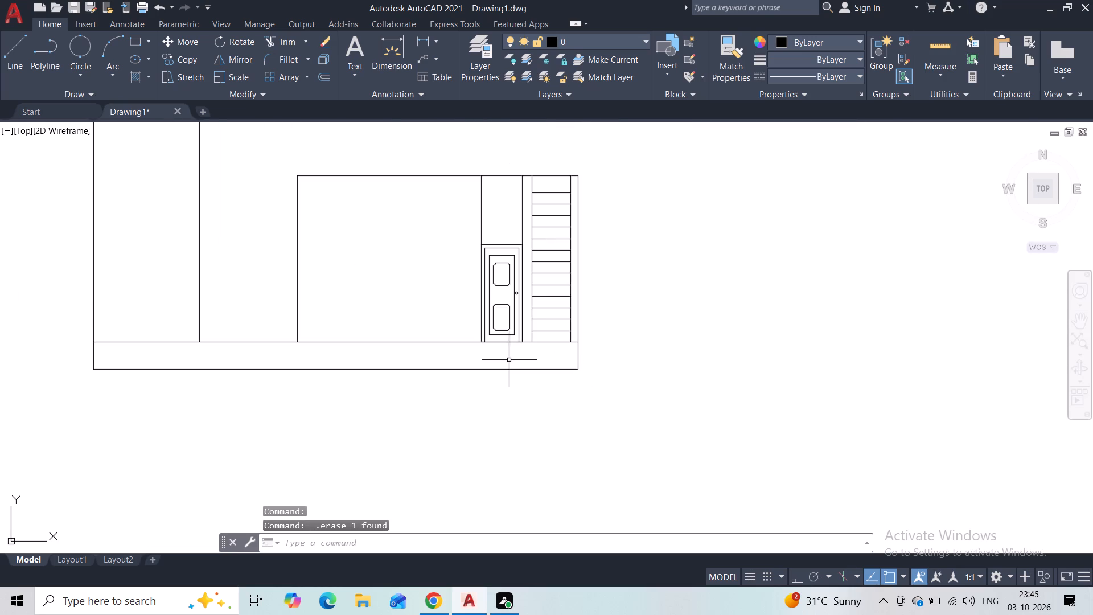
middle_click_drag(598, 281, 685, 348)
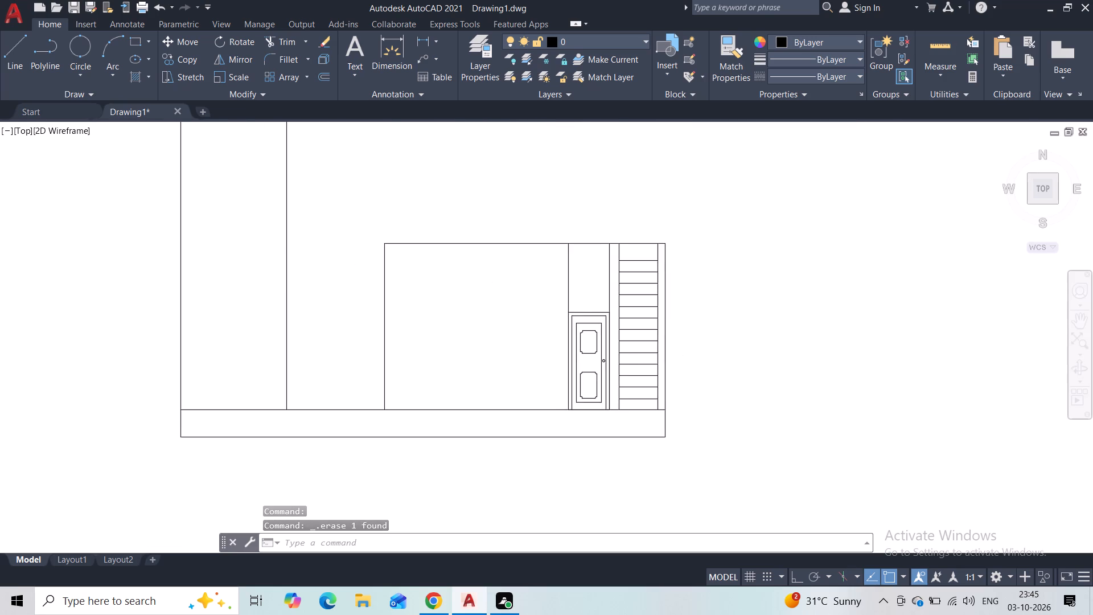
key("Escape")
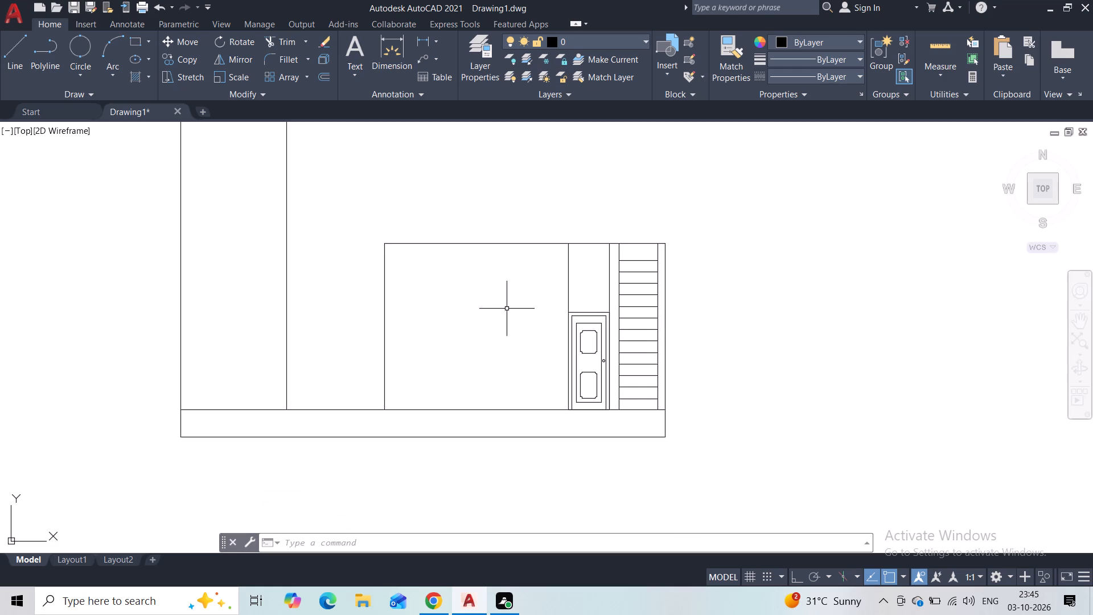
scroll(507, 309, "down", 1)
middle_click_drag(500, 307, 539, 378)
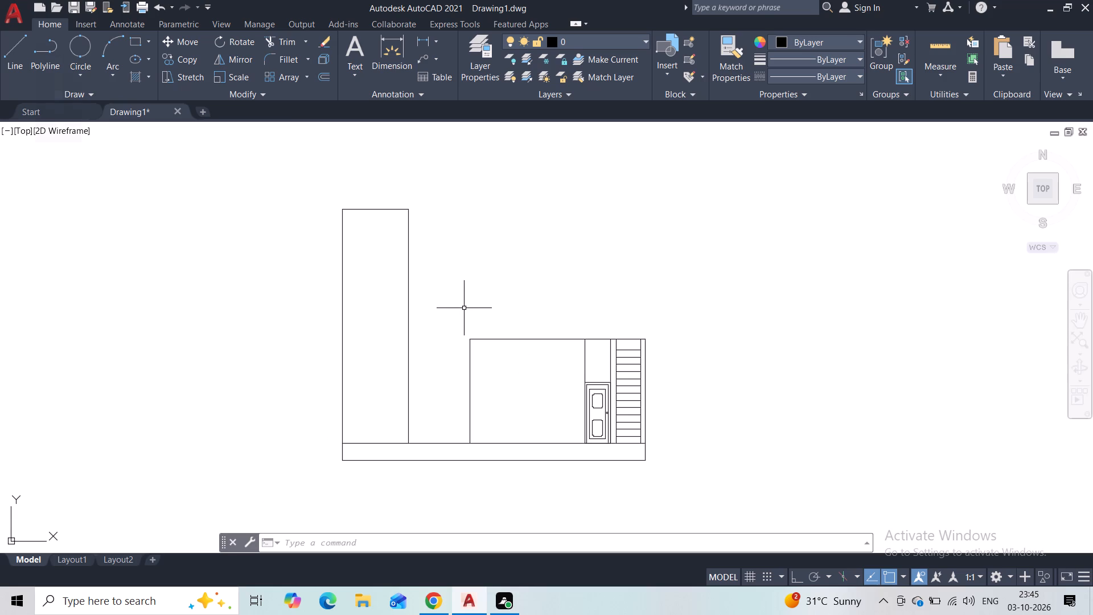
key("ctrl+3")
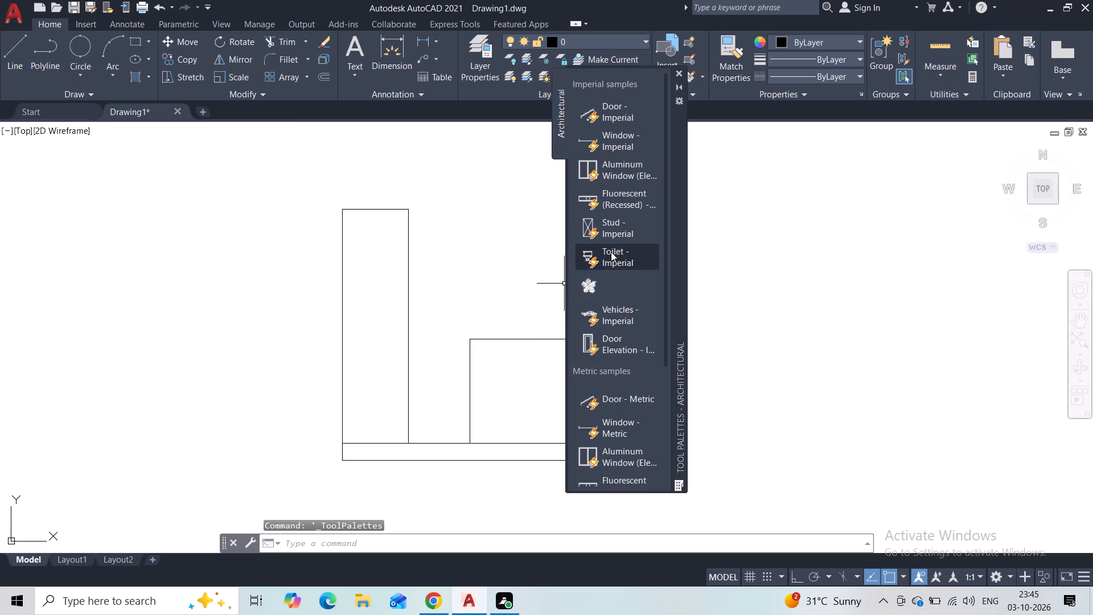
scroll(605, 184, "down", 5)
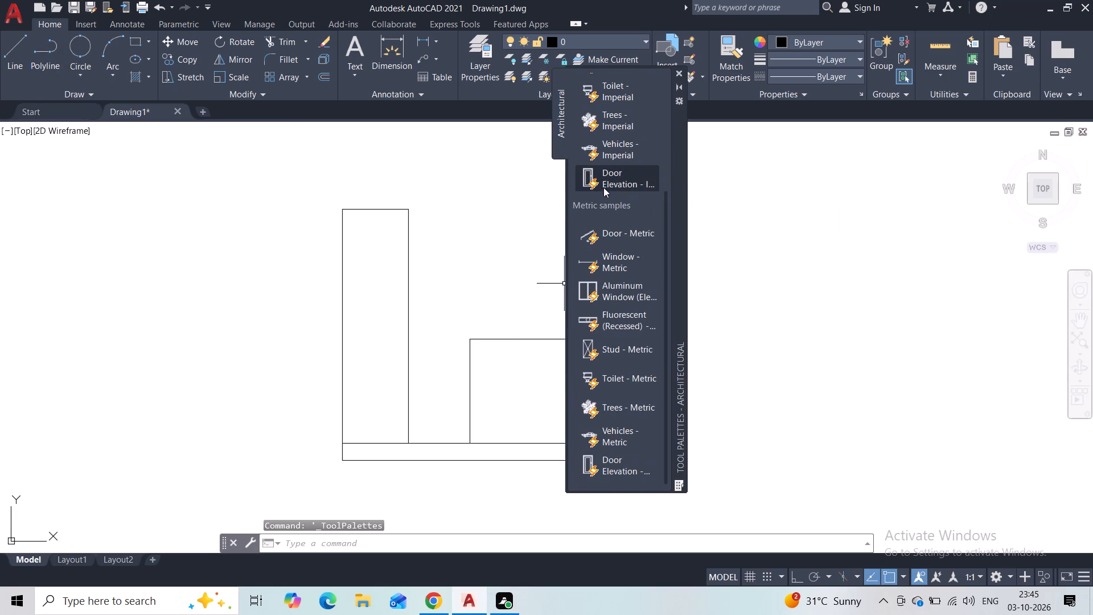
scroll(604, 201, "down", 4)
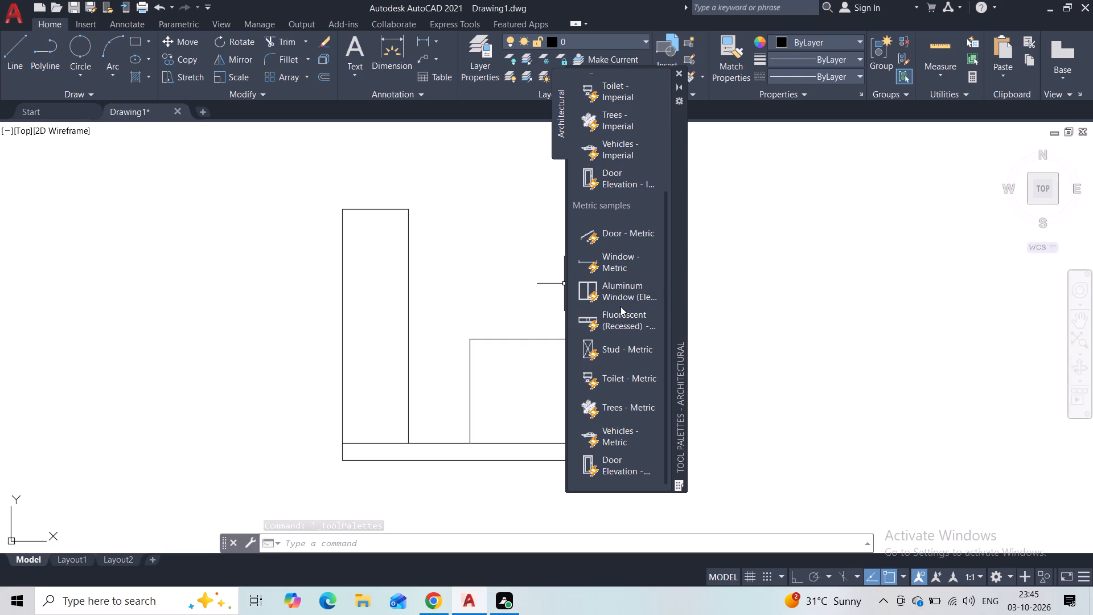
Examine the sample blocks of House Designer.dwg and Home - Space Planner.dwg in DesignCenter, and close it.
key("ctrl+2")
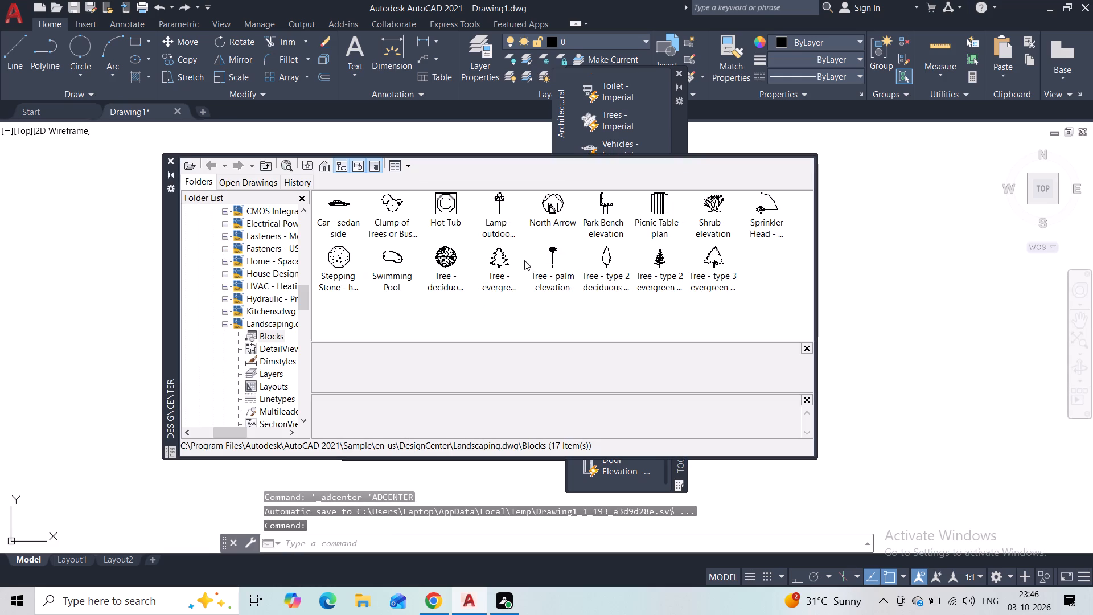
scroll(524, 262, "down", 2)
scroll(524, 264, "up", 8)
scroll(242, 310, "up", 1)
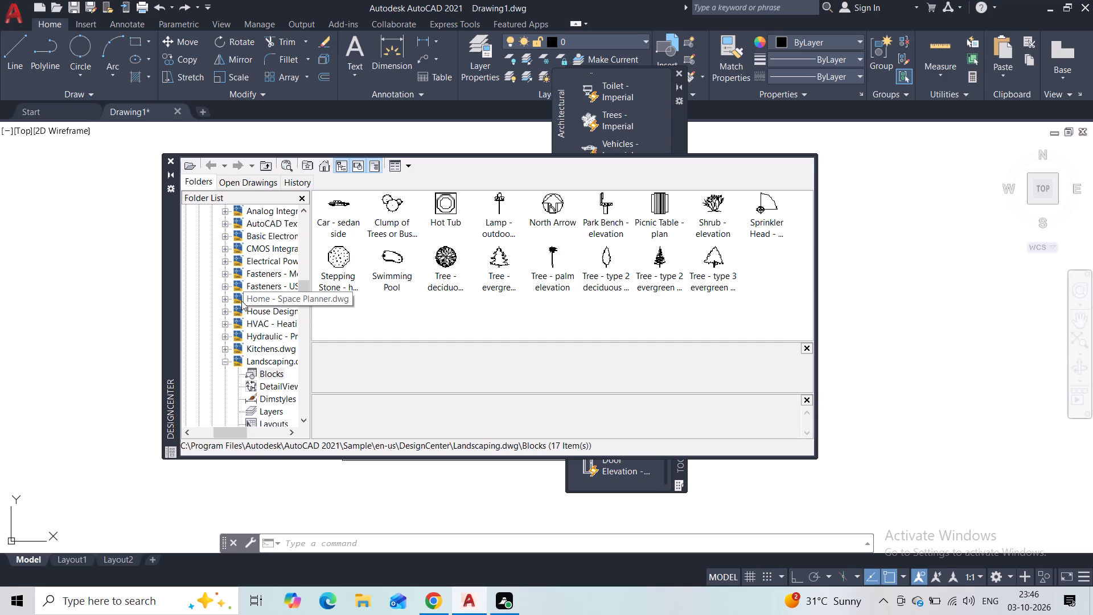
left_click(226, 311)
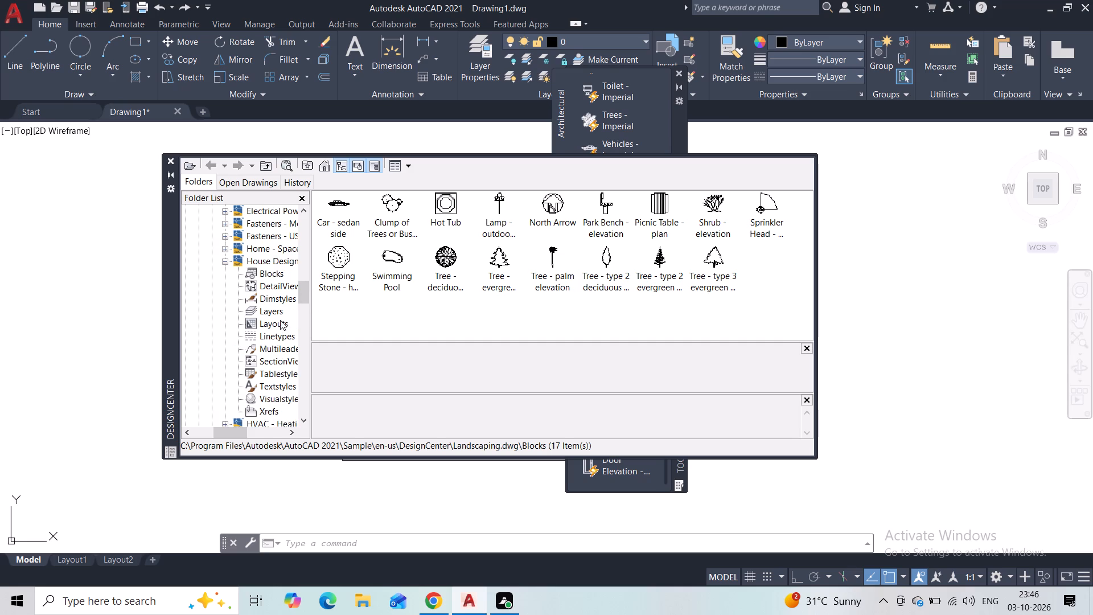
left_click(273, 272)
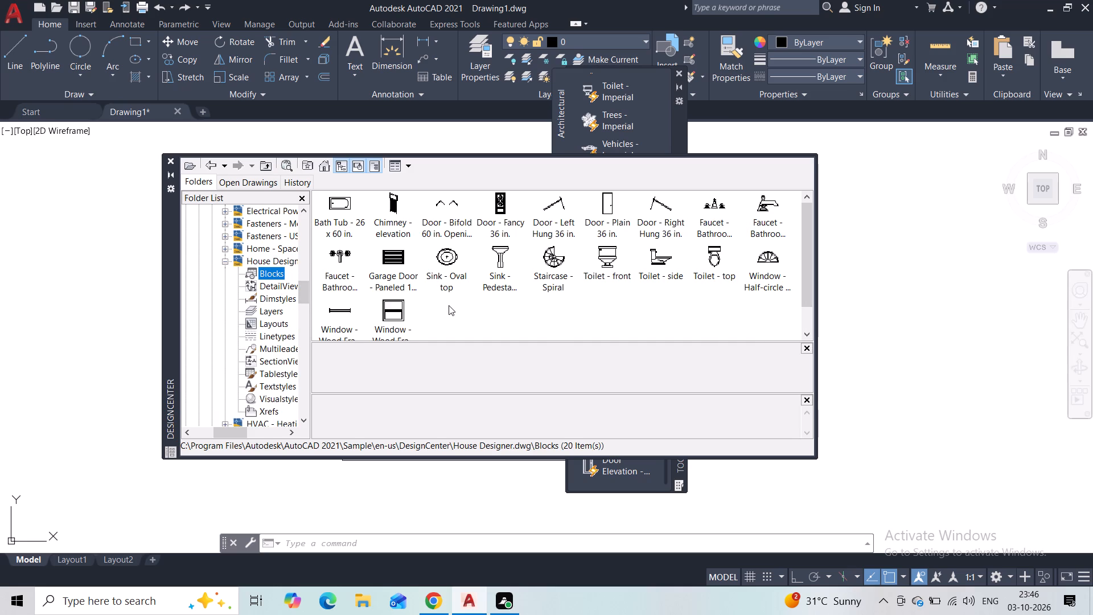
scroll(449, 305, "down", 3)
scroll(445, 306, "up", 3)
left_click(225, 252)
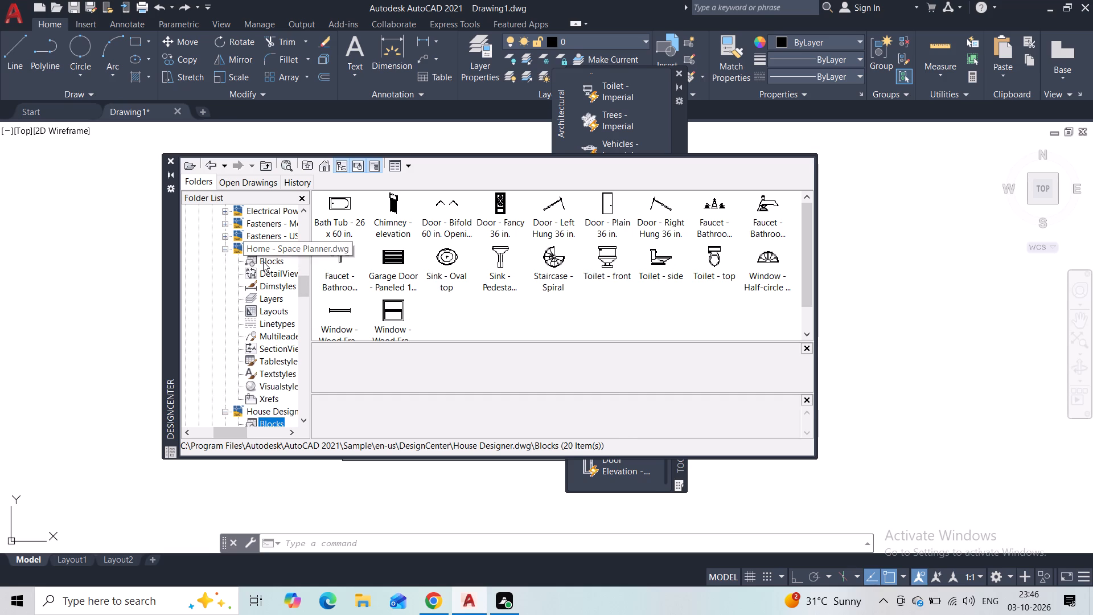
left_click(263, 261)
scroll(455, 315, "down", 2)
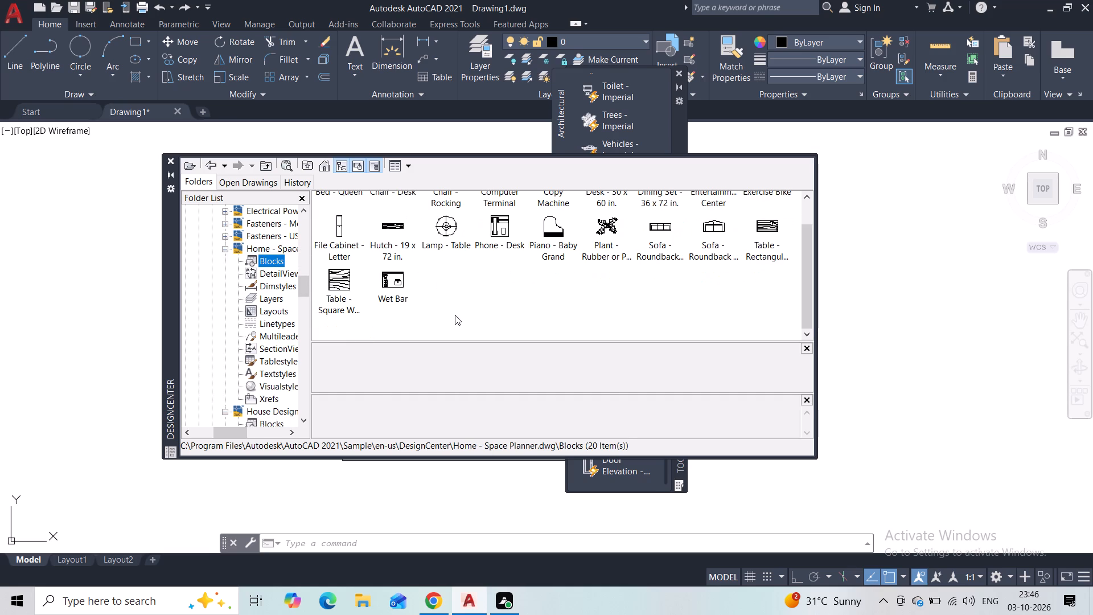
scroll(455, 315, "down", 1)
scroll(452, 315, "up", 4)
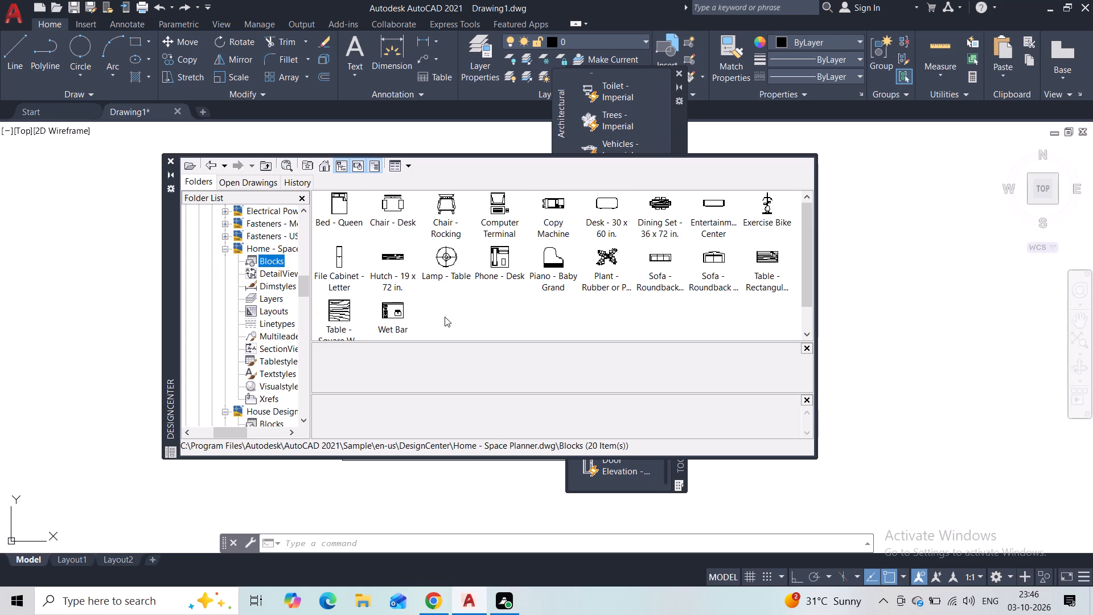
scroll(277, 339, "up", 2)
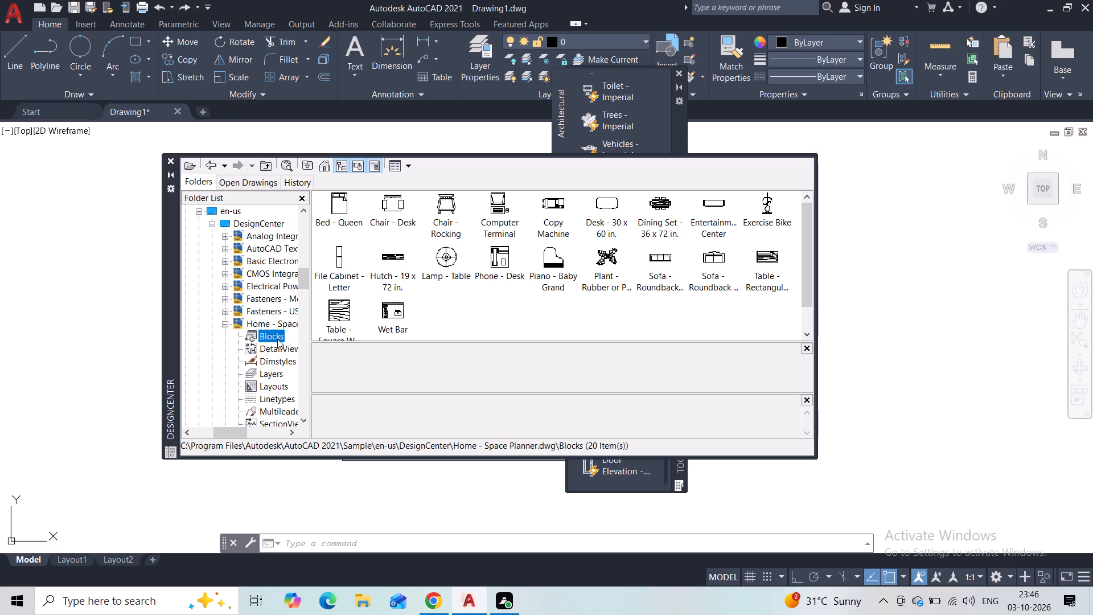
scroll(280, 354, "down", 6)
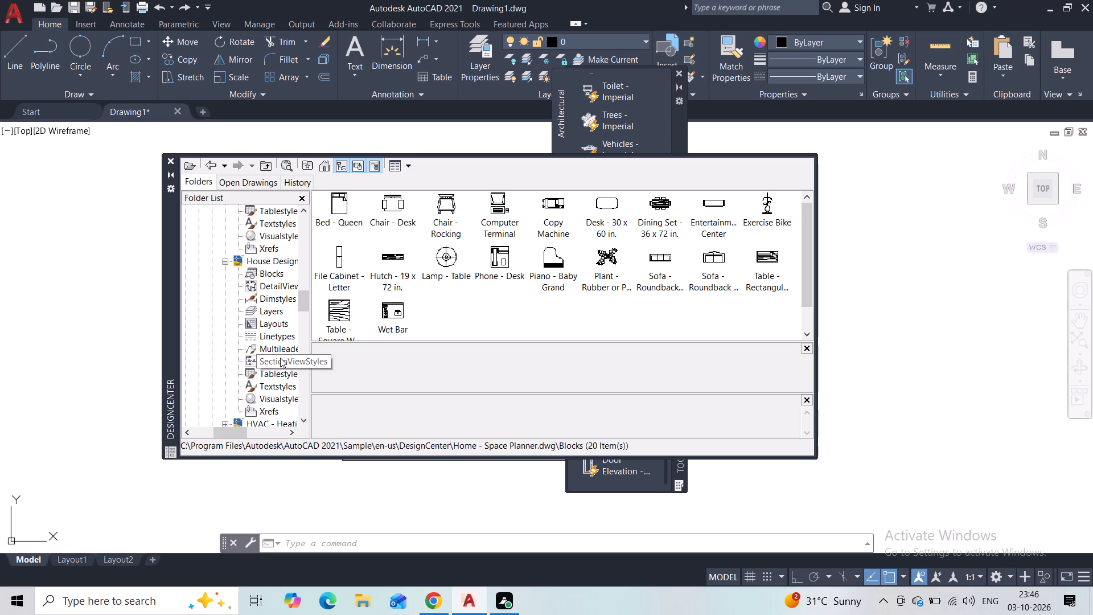
scroll(280, 358, "down", 8)
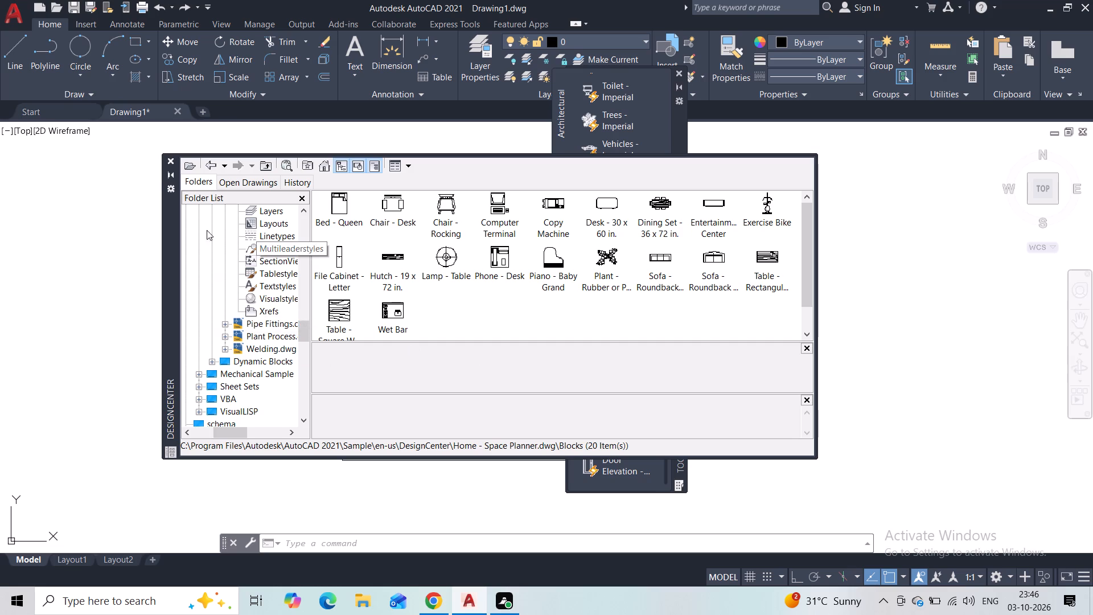
left_click(169, 160)
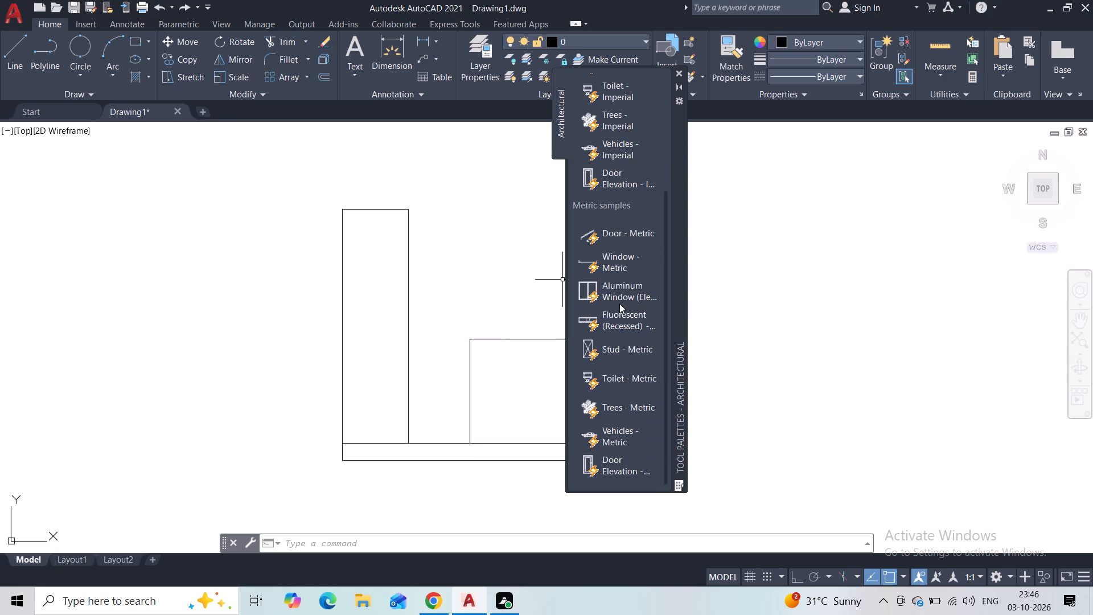
Insert the metric aluminum window elevation block in the empty area to the right of the building.
left_click_drag(618, 301, 845, 323)
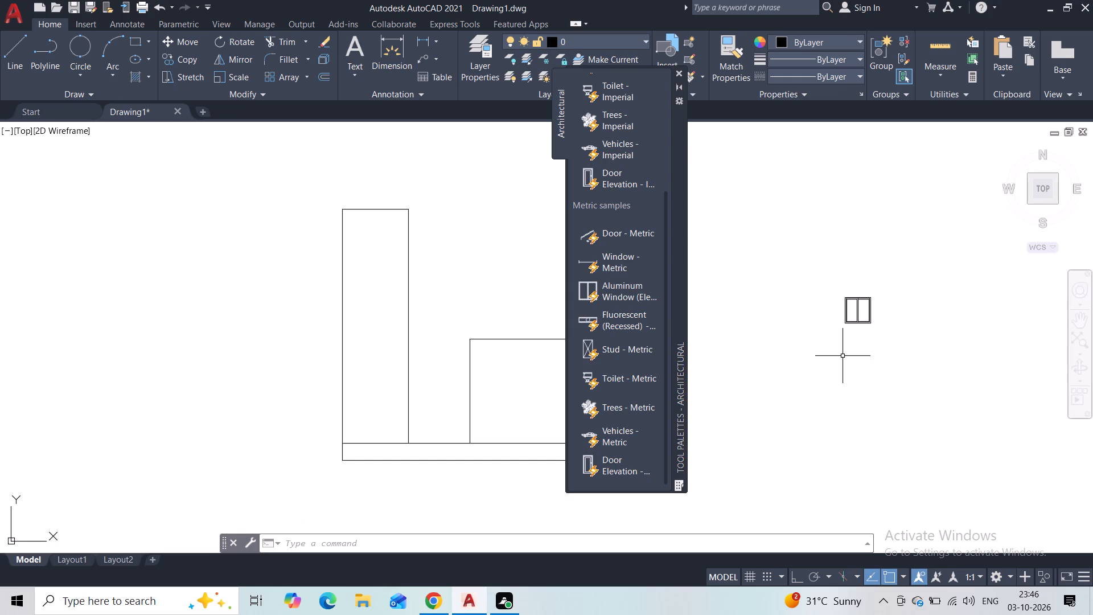
Insert a second metric aluminum window elevation block at the first one's bottom midpoint, overlapping its right half, and close the tool palettes.
left_click_drag(616, 298, 631, 300)
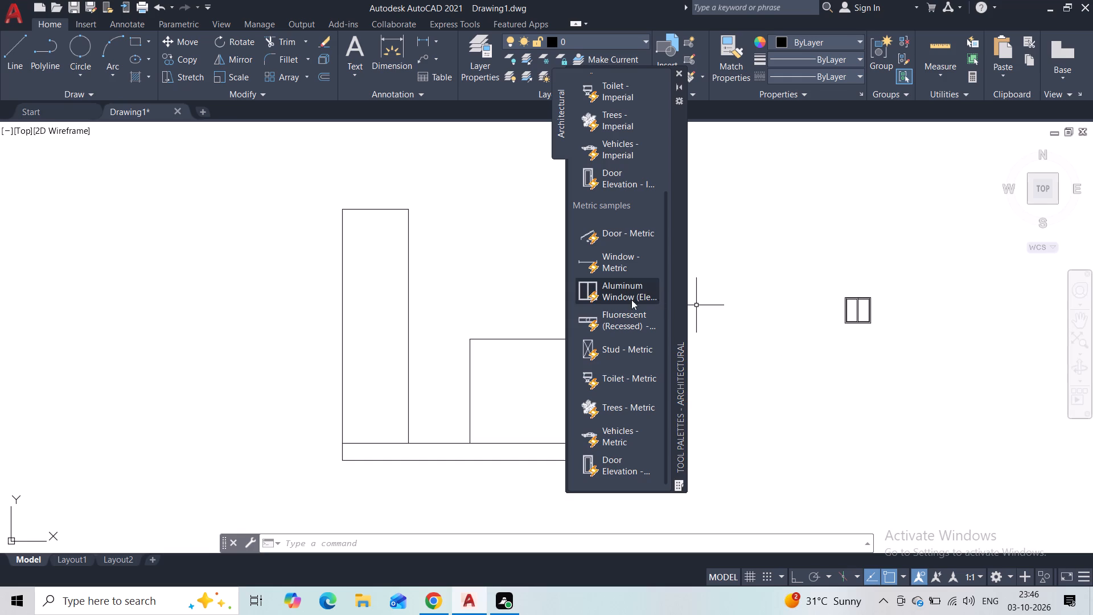
left_click_drag(631, 300, 857, 323)
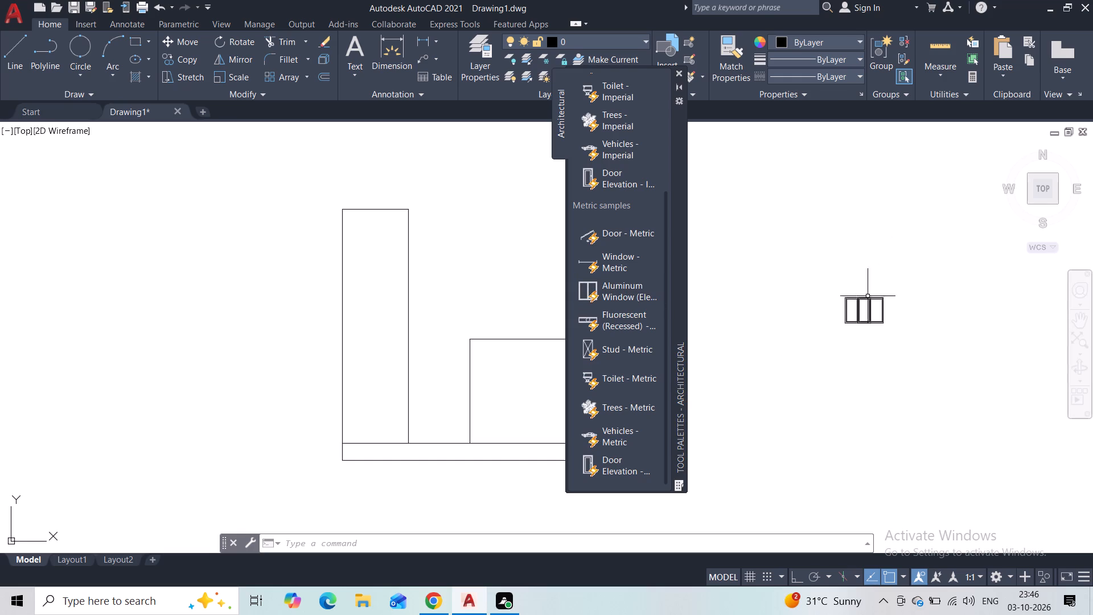
scroll(868, 296, "up", 3)
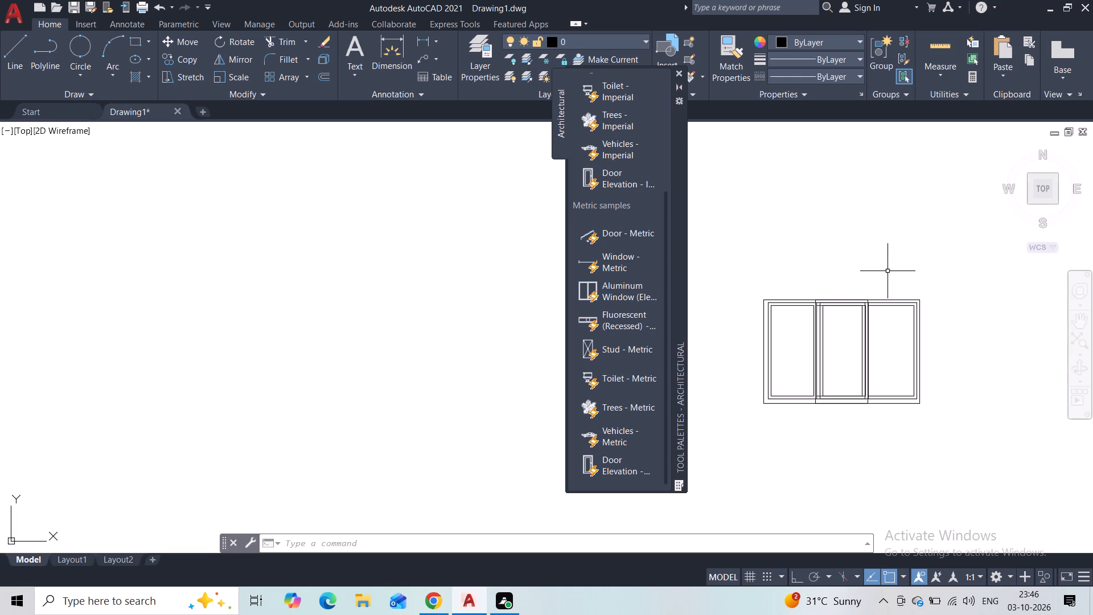
key("Escape")
left_click(679, 76)
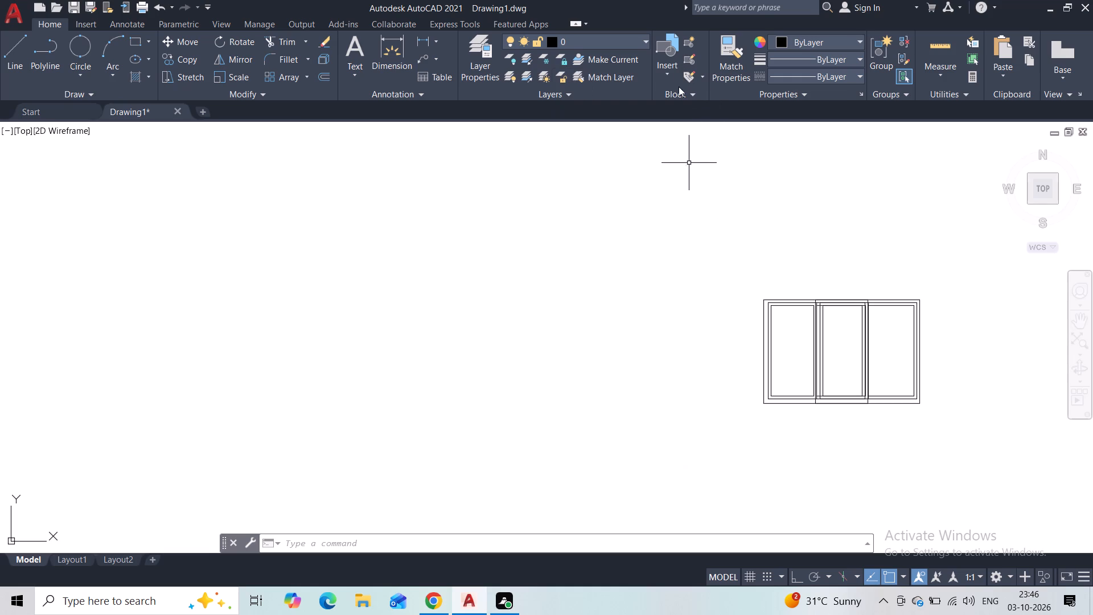
Stretch the left window block to about 4'-5" high and slightly wider toward the right.
scroll(889, 290, "down", 4)
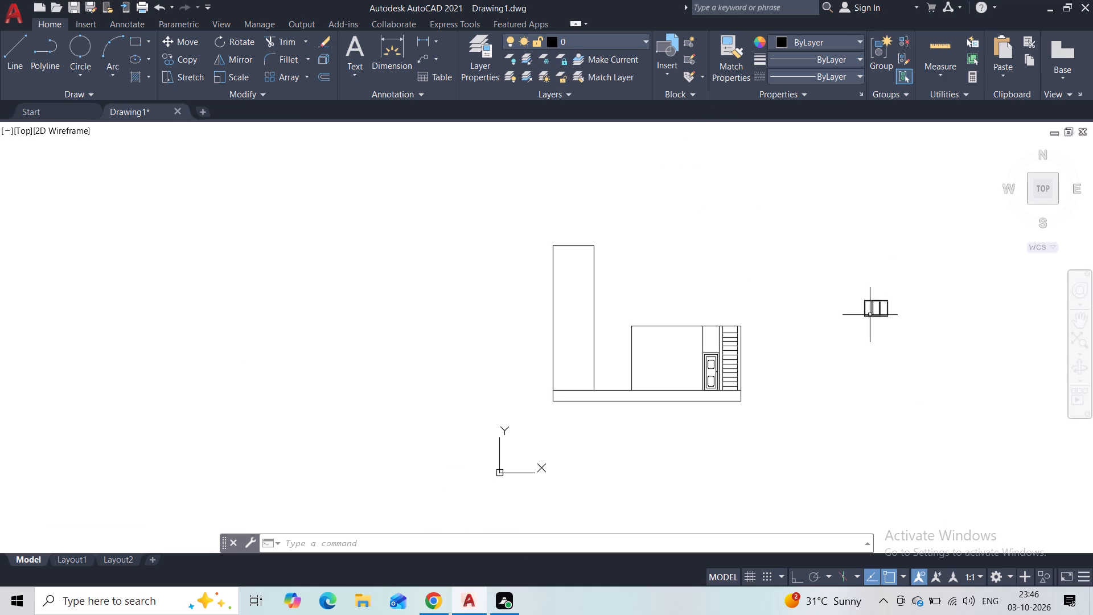
scroll(864, 334, "up", 2)
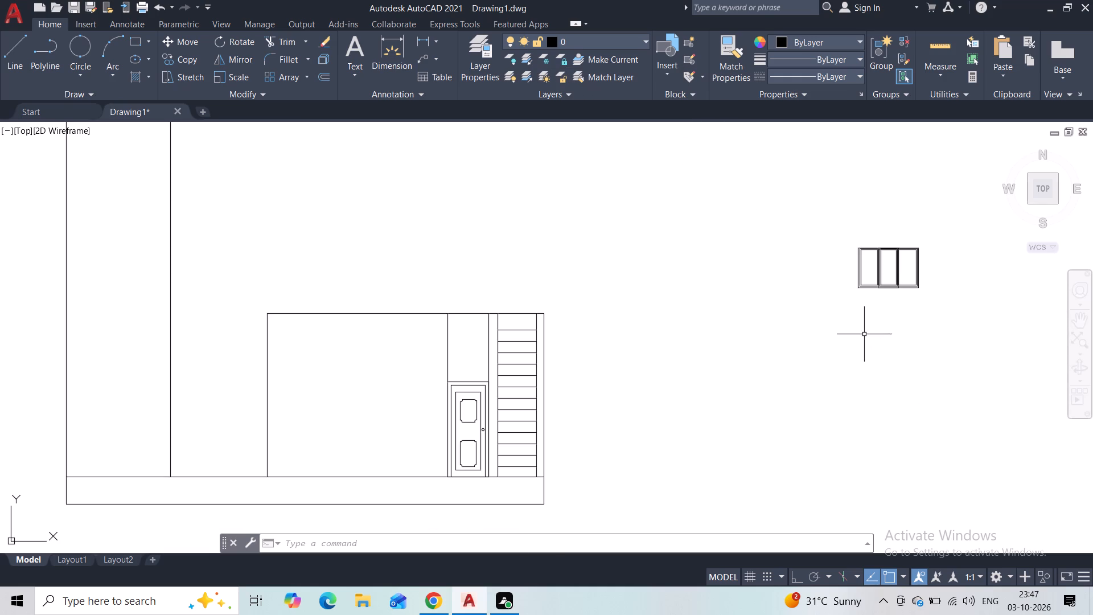
left_click(858, 268)
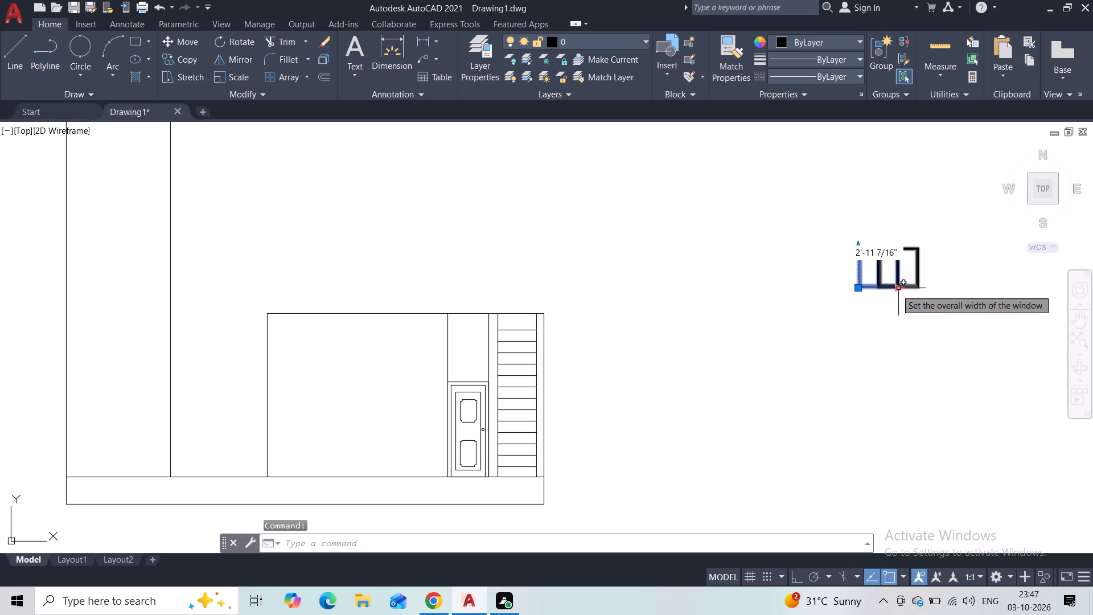
left_click(860, 251)
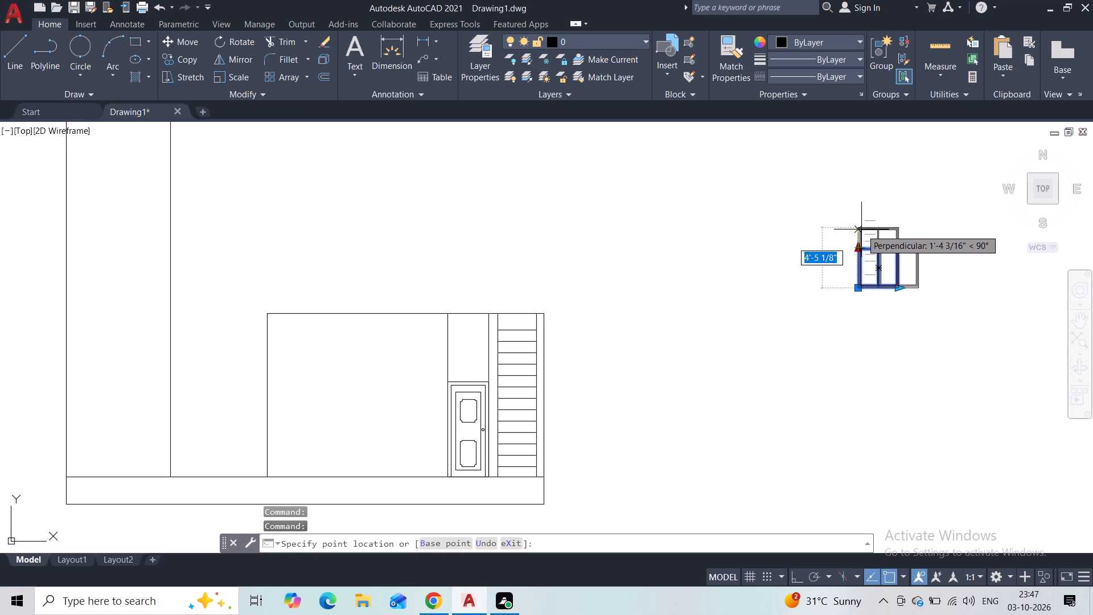
left_click(861, 229)
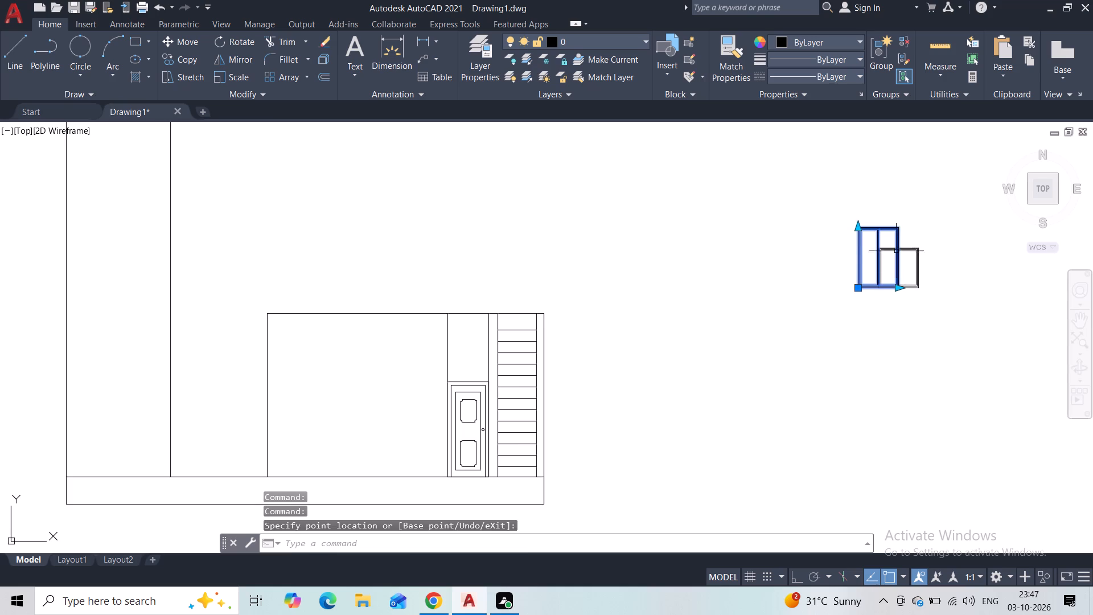
left_click(899, 287)
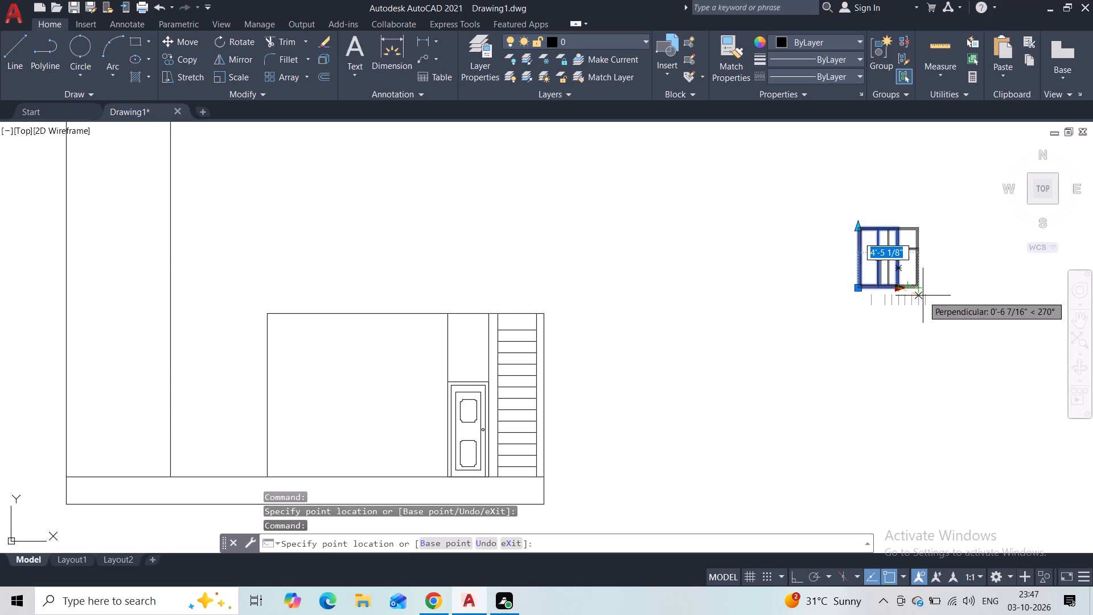
left_click(911, 296)
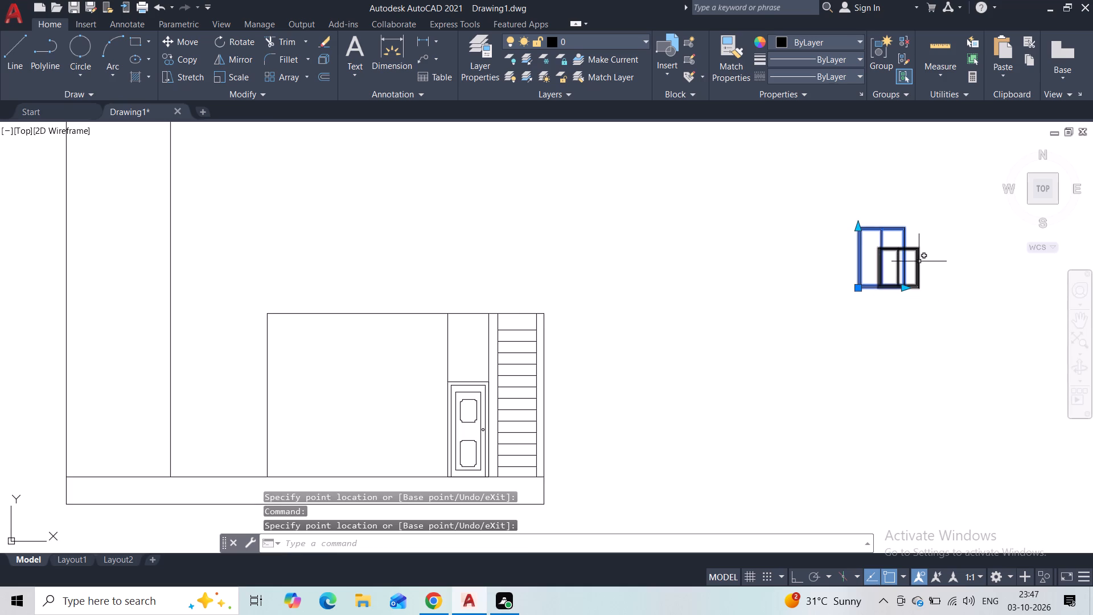
Stretch the right window block up to the left one's height and widen it to about 3'-11".
left_click(917, 259)
left_click(877, 249)
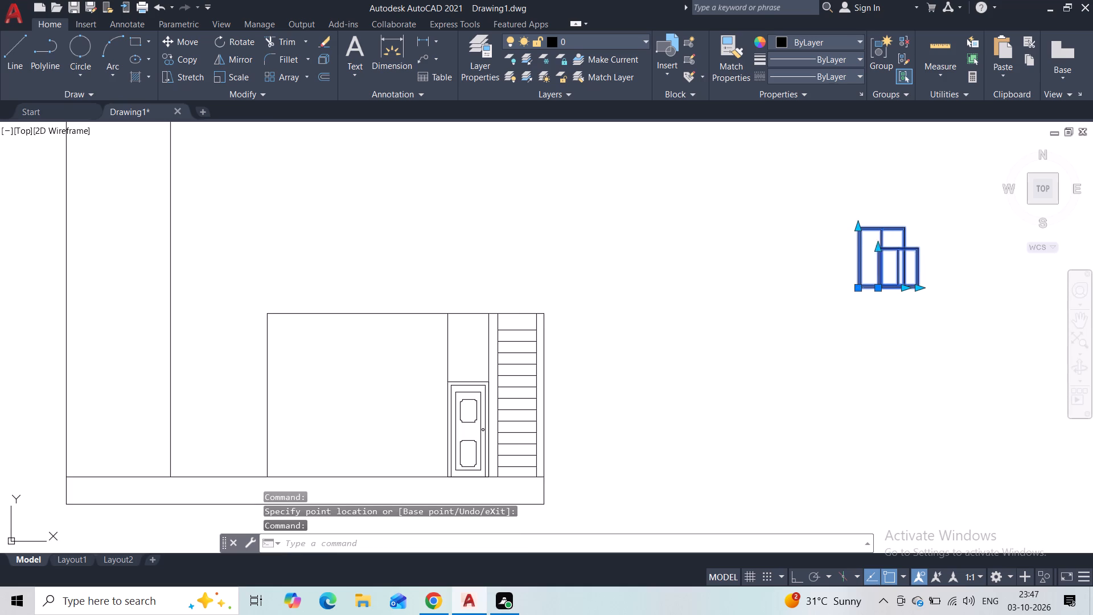
left_click(879, 232)
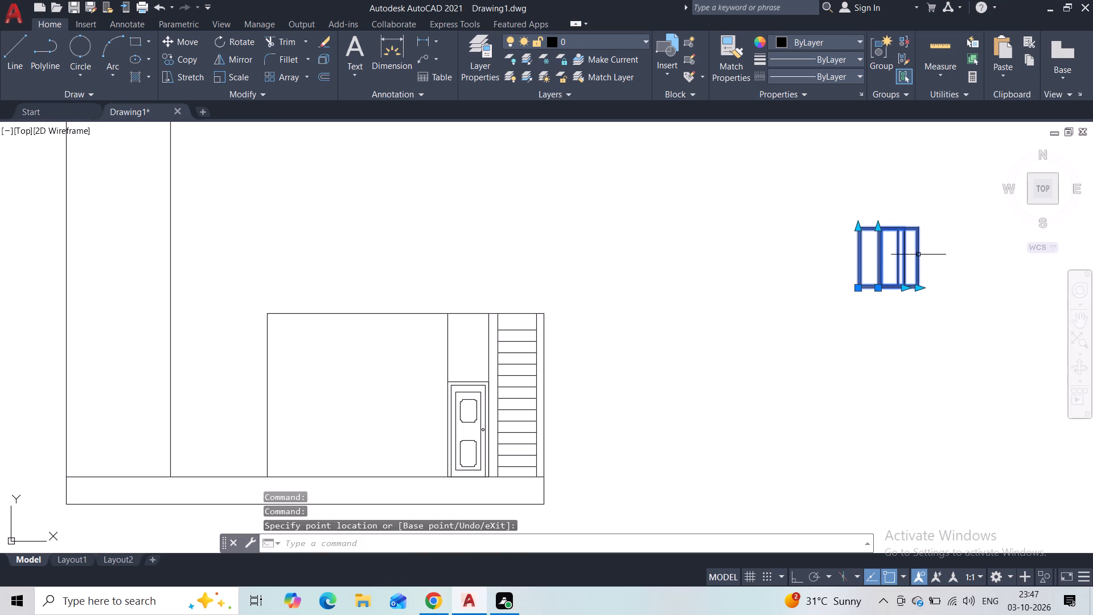
left_click(922, 289)
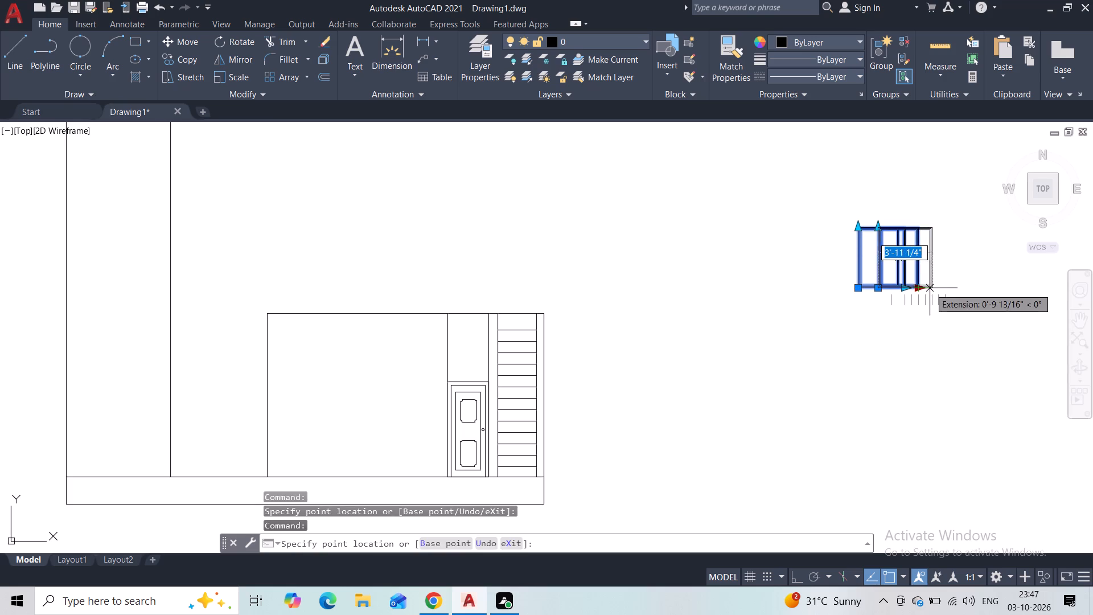
left_click(930, 288)
key("Escape")
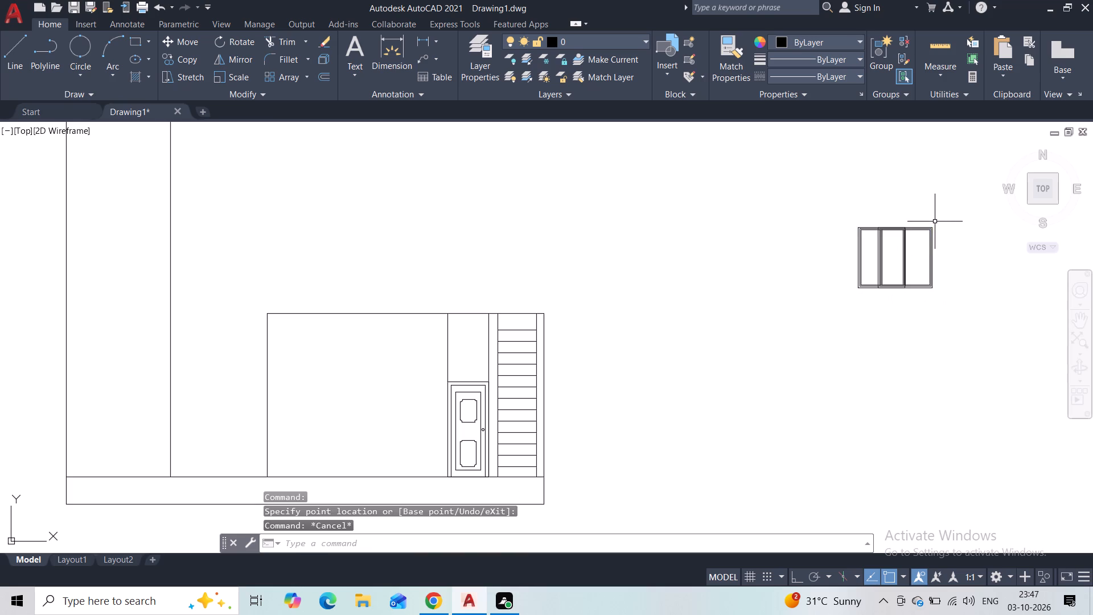
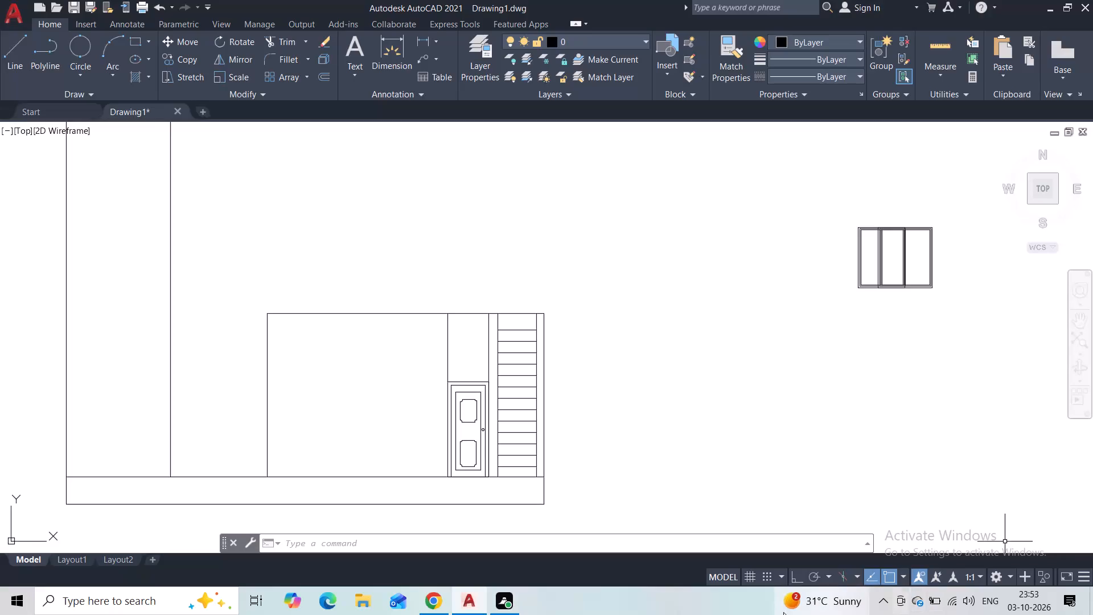
Move the left window block by its lower-left corner onto the lower building's wall, in the open area left of the door.
left_click(874, 231)
left_click(181, 41)
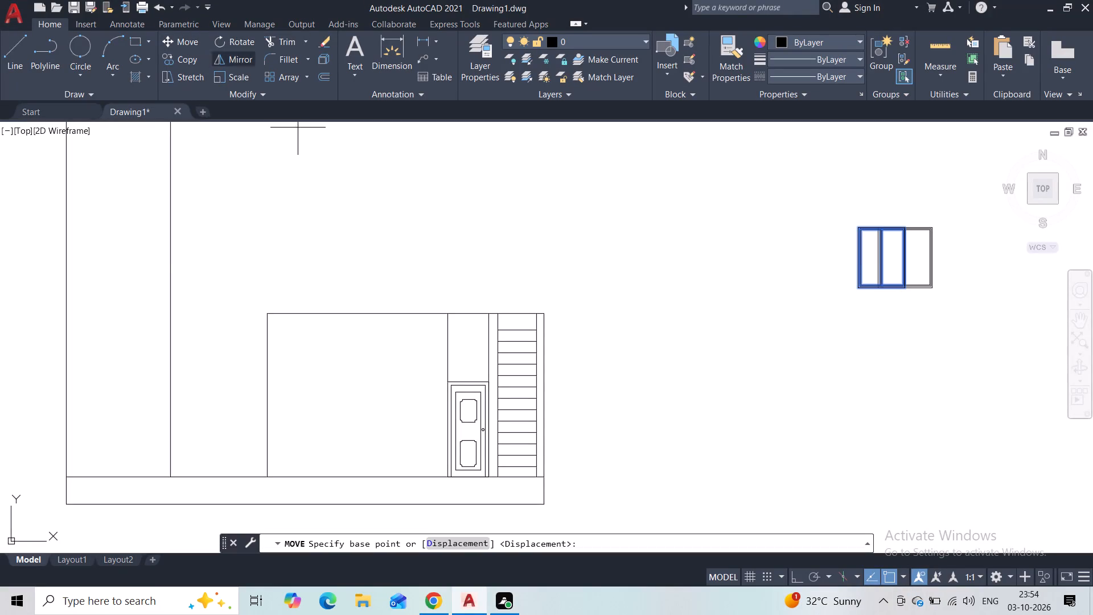
left_click(860, 290)
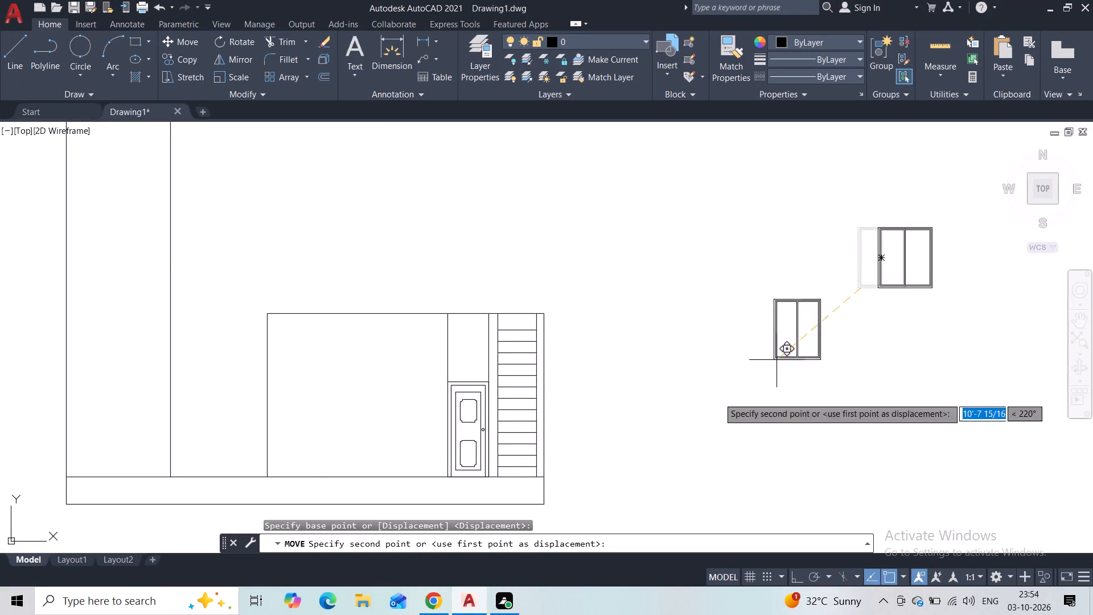
left_click(321, 423)
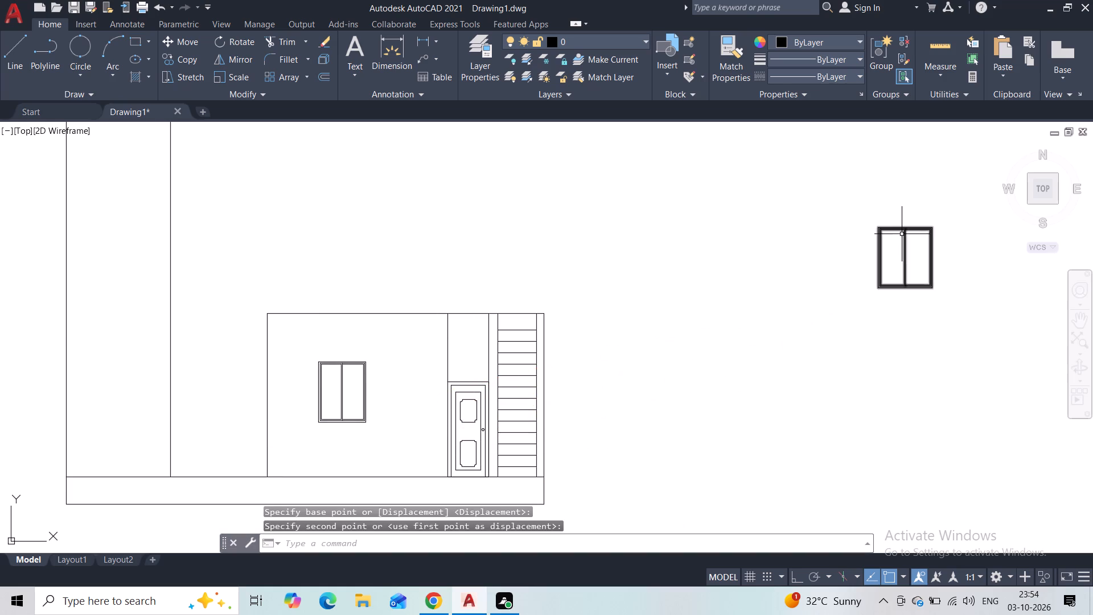
Move the remaining window block by its lower-left corner to the placed window's lower-right corner, slightly overlapping its right edge.
left_click(903, 233)
left_click(188, 39)
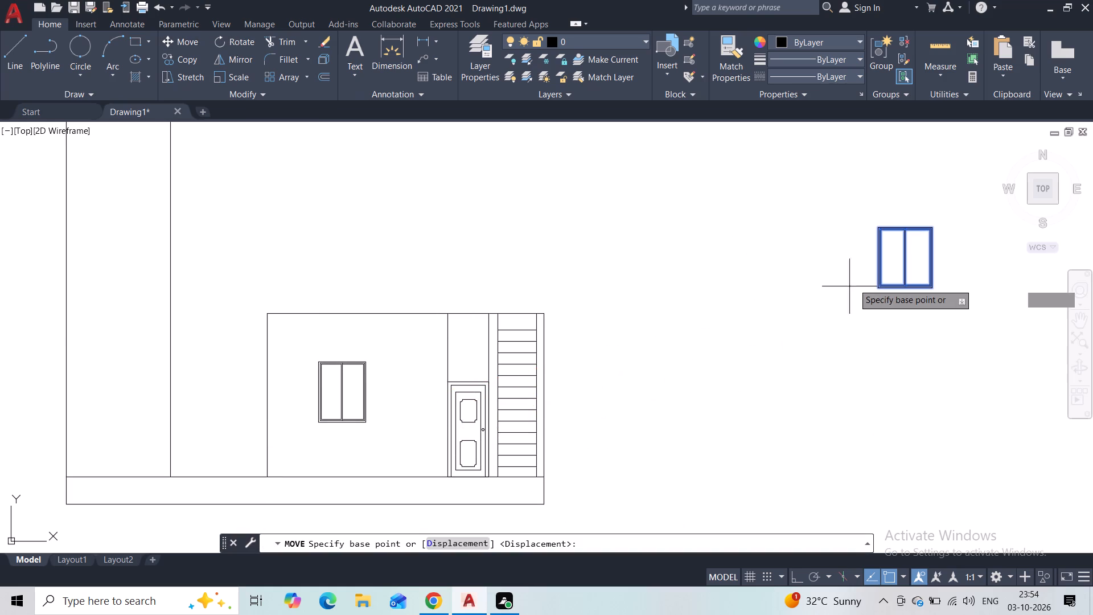
left_click(885, 289)
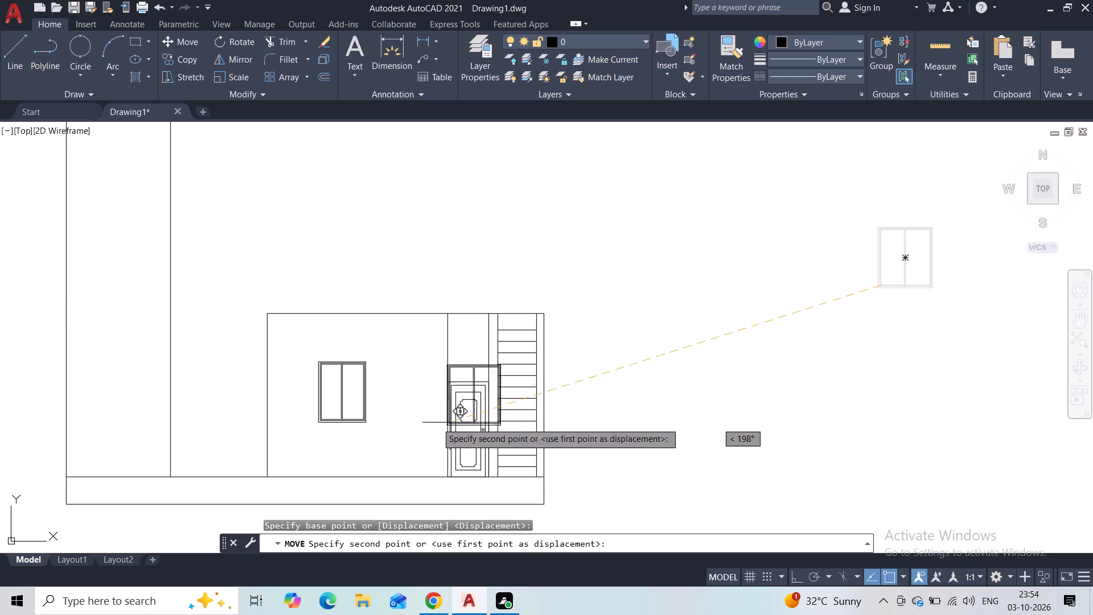
left_click(365, 419)
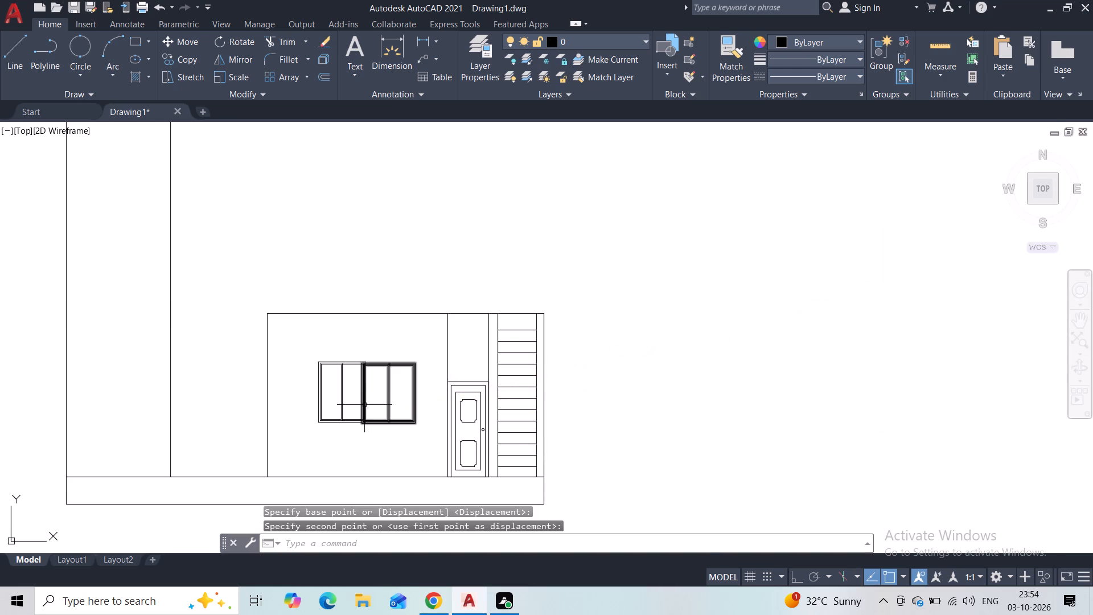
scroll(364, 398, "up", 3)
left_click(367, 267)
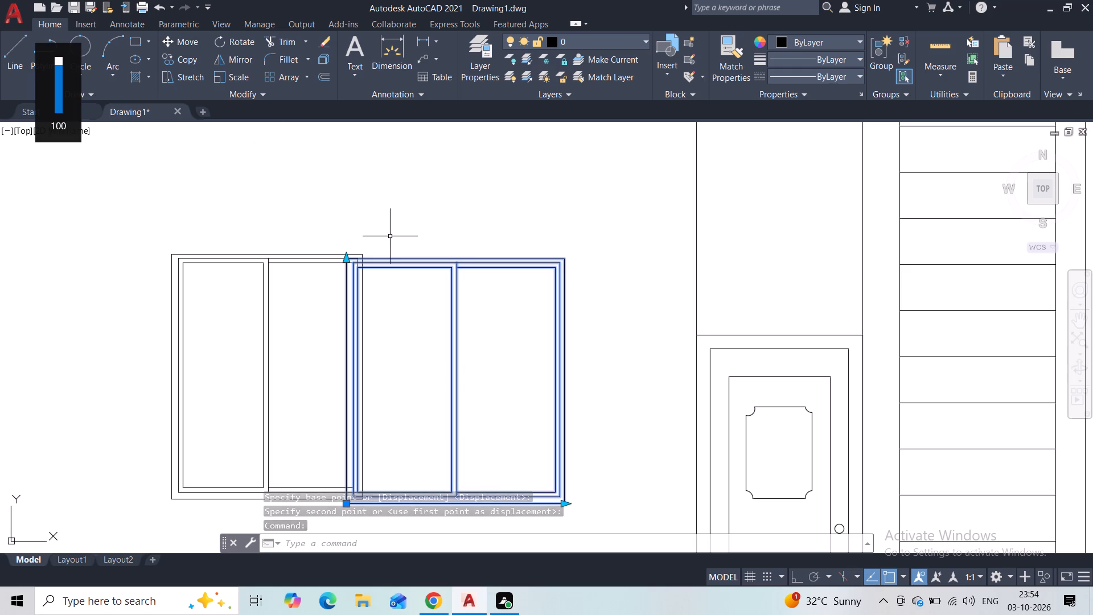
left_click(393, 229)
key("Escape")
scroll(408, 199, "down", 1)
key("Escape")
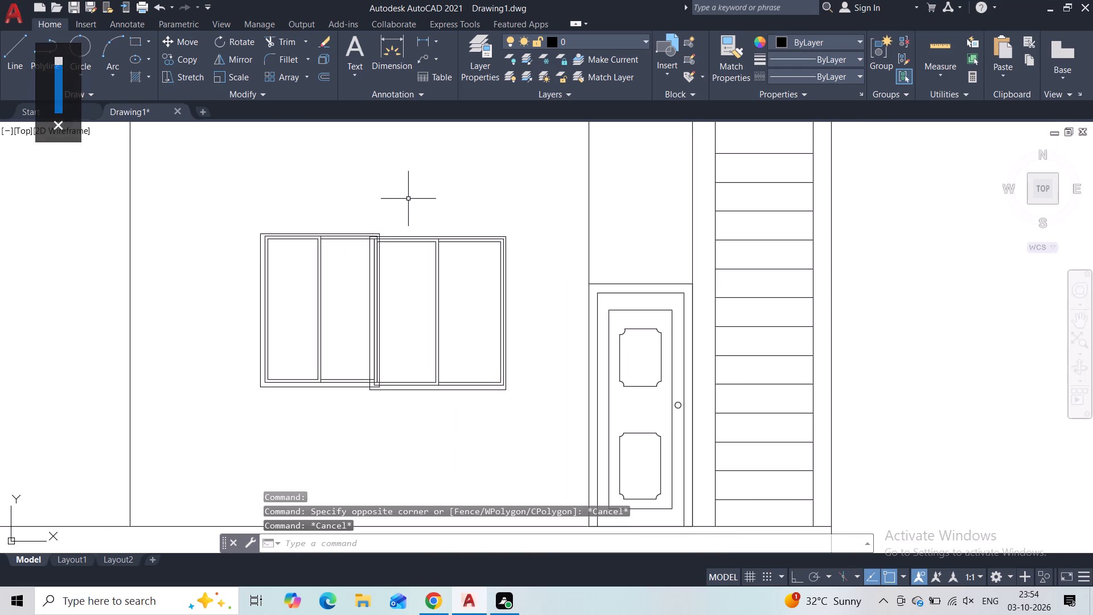
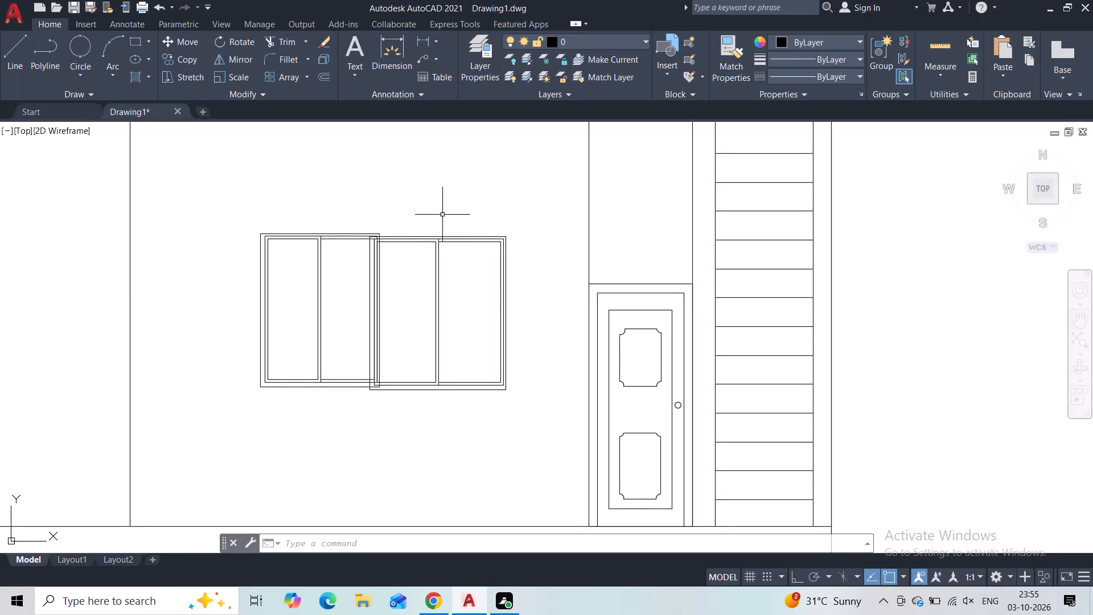
Stretch the right-hand window block on the lower building upward to the next available height using its height grip.
scroll(435, 233, "down", 2)
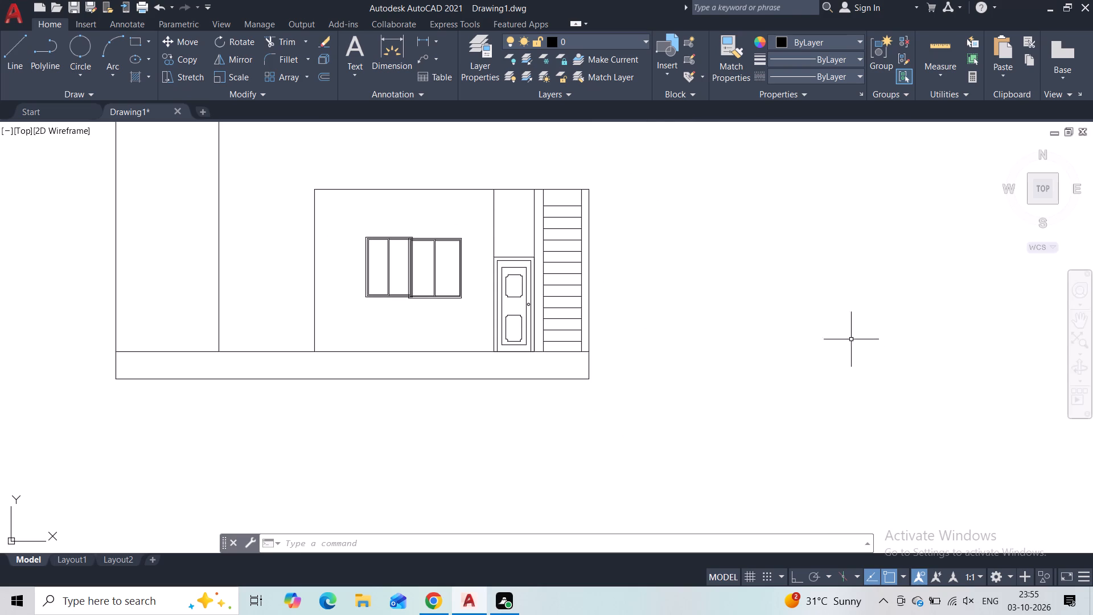
middle_click_drag(619, 194, 791, 309)
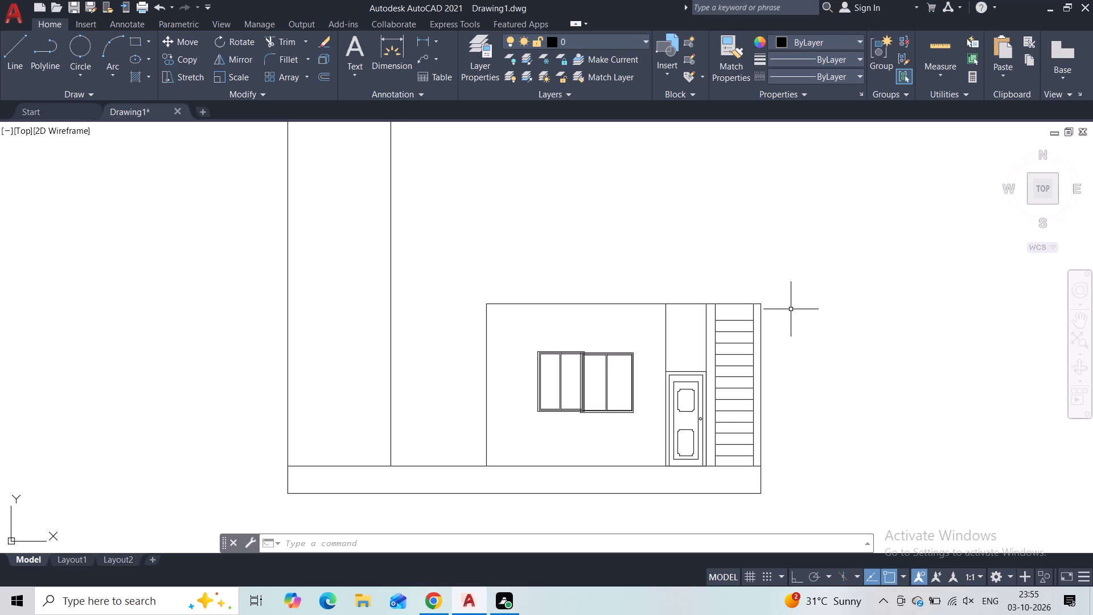
left_click(603, 352)
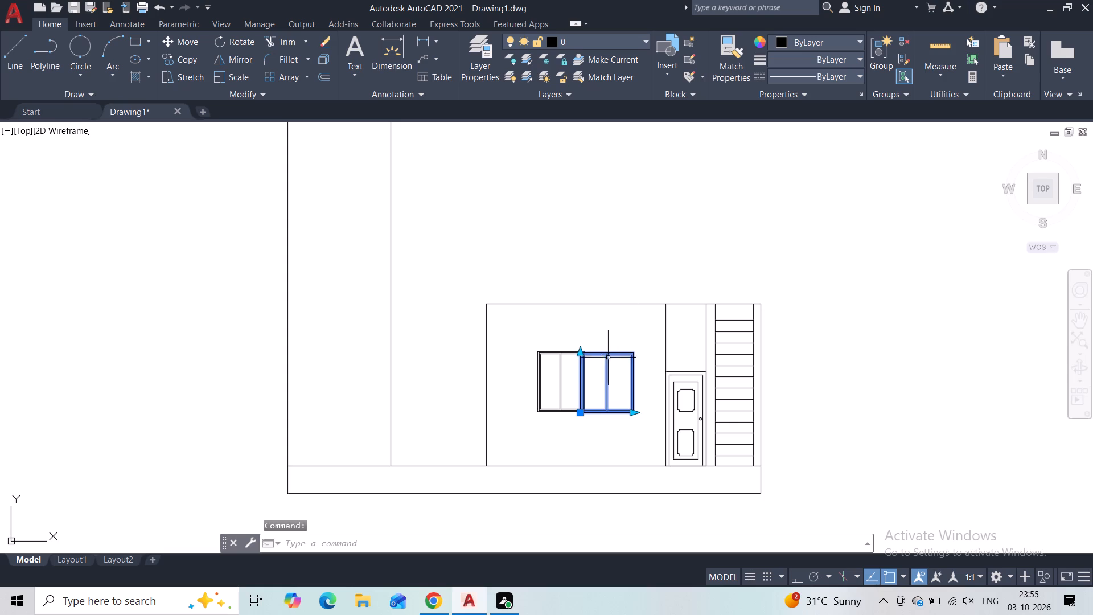
left_click_drag(581, 355, 530, 202)
left_click(530, 202)
Move the taller window by its upper-left corner about 13'-2" horizontally left, into the gap between the tower and the lower building.
left_click(194, 40)
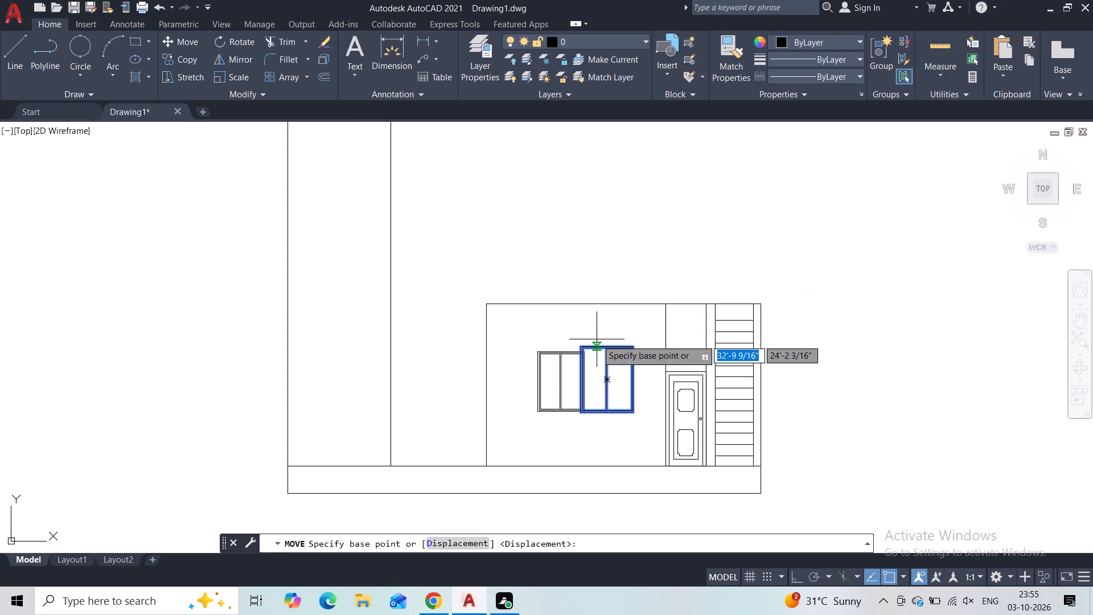
left_click(579, 346)
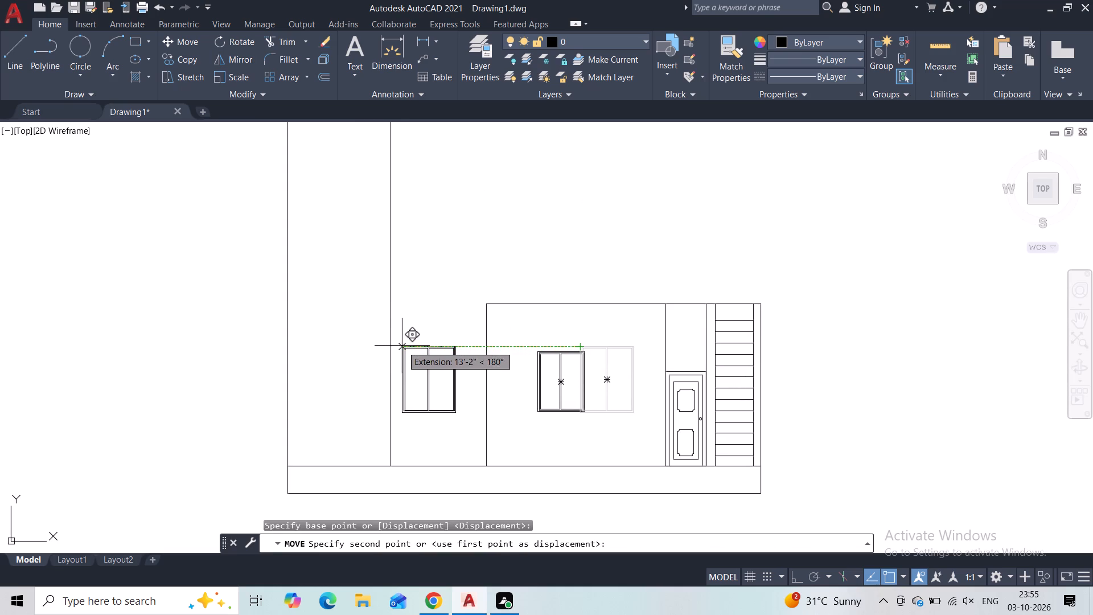
left_click(402, 346)
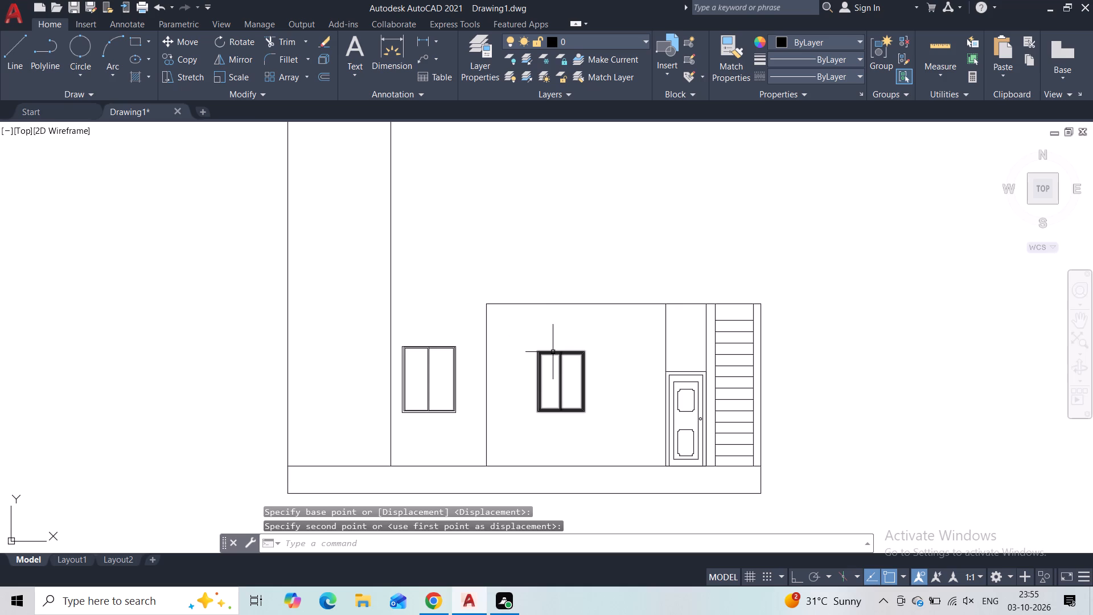
Stretch the window remaining on the lower building's wall to the next available width toward the door.
left_click(553, 352)
left_click(582, 417)
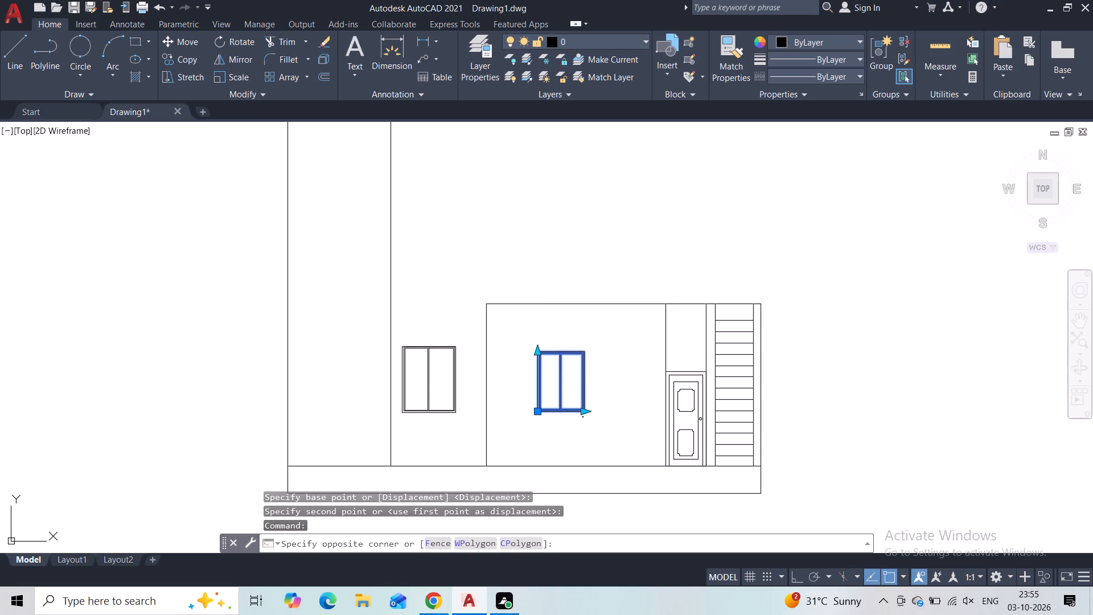
left_click(584, 412)
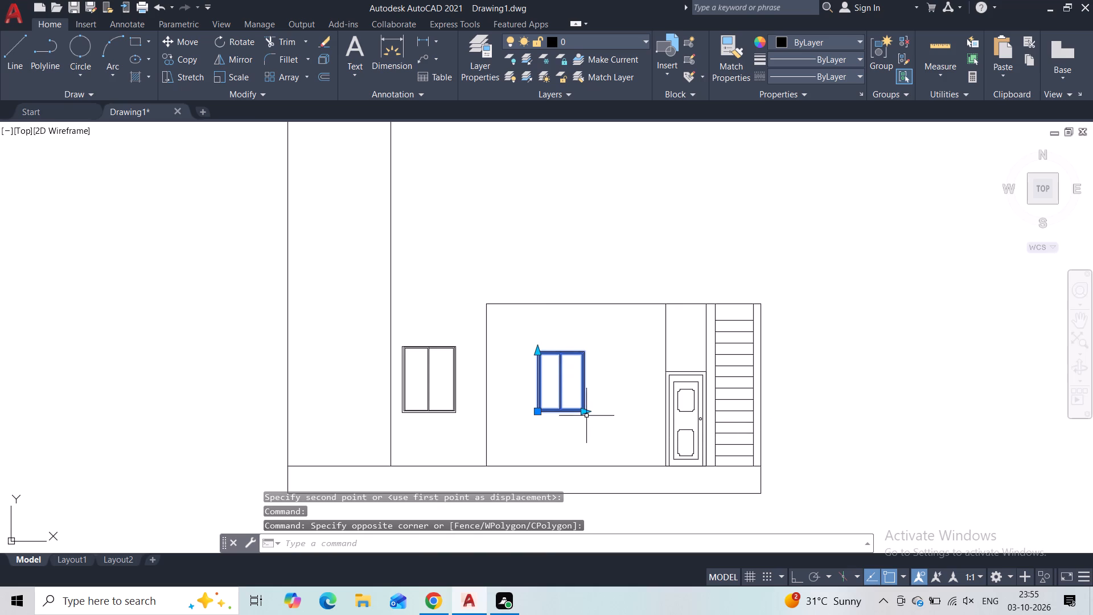
left_click(586, 415)
left_click(595, 415)
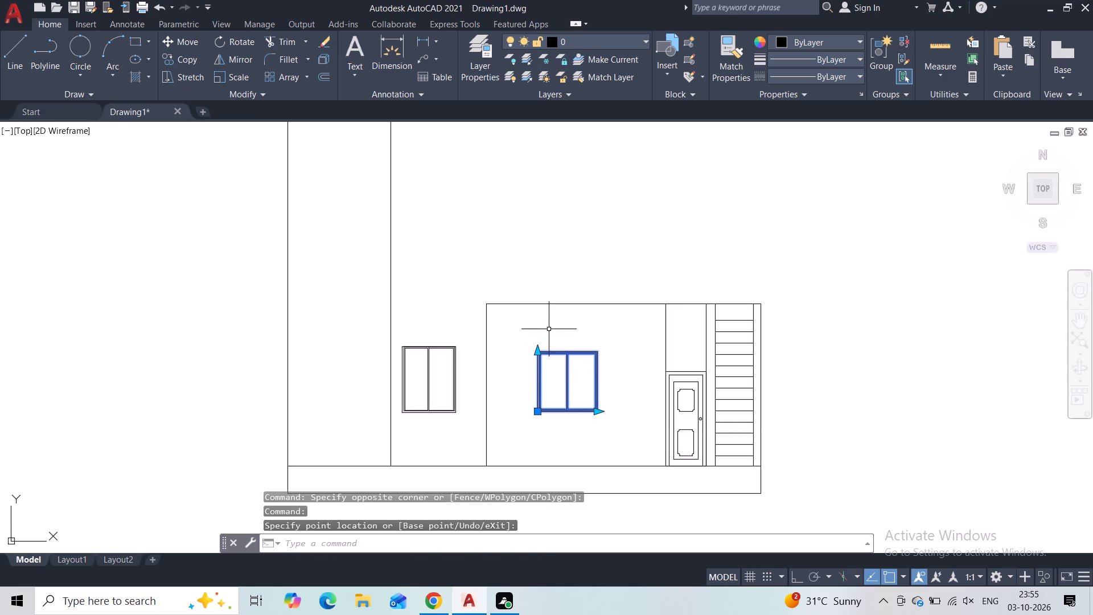
left_click(549, 329)
left_click(557, 325)
left_click(551, 255)
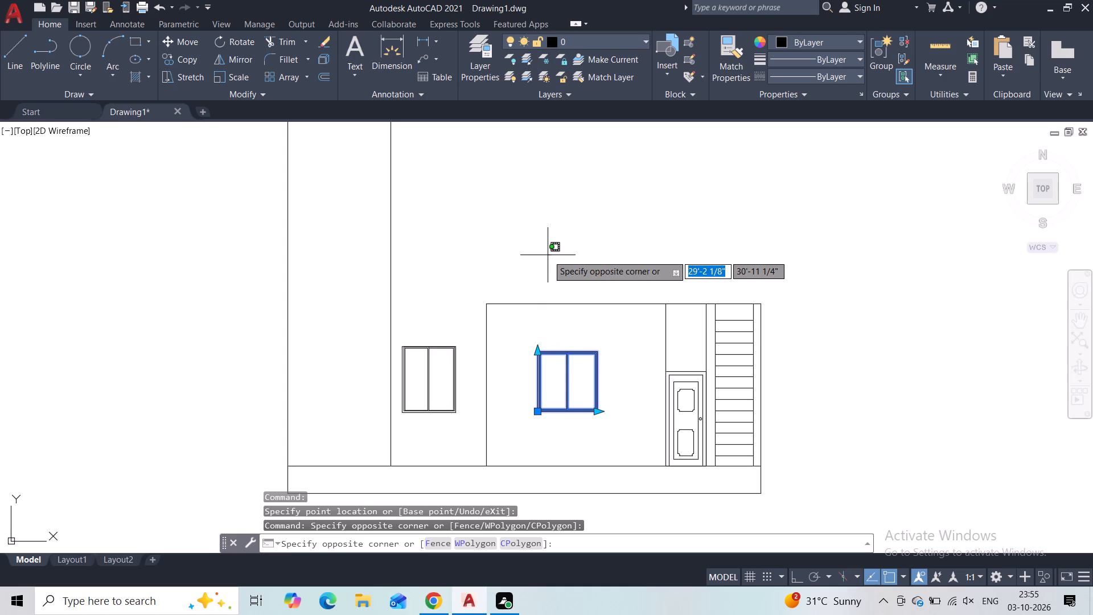
key("Escape")
key("Escape")
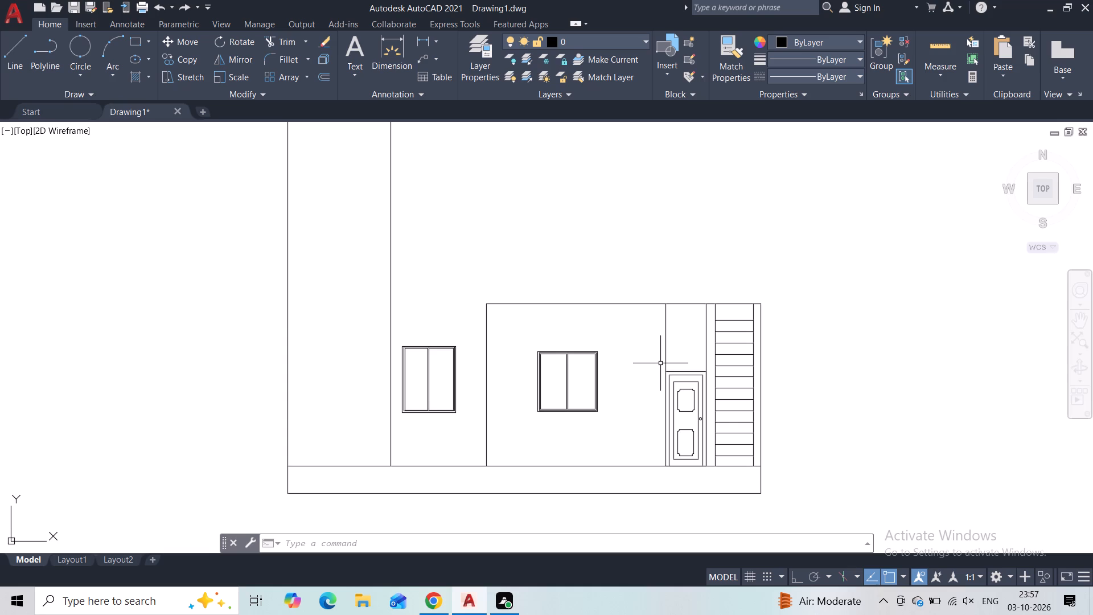
Insert another metric Aluminum Window (Elevation) block from the Architectural tool palette in the empty space right of the building.
scroll(577, 274, "down", 1)
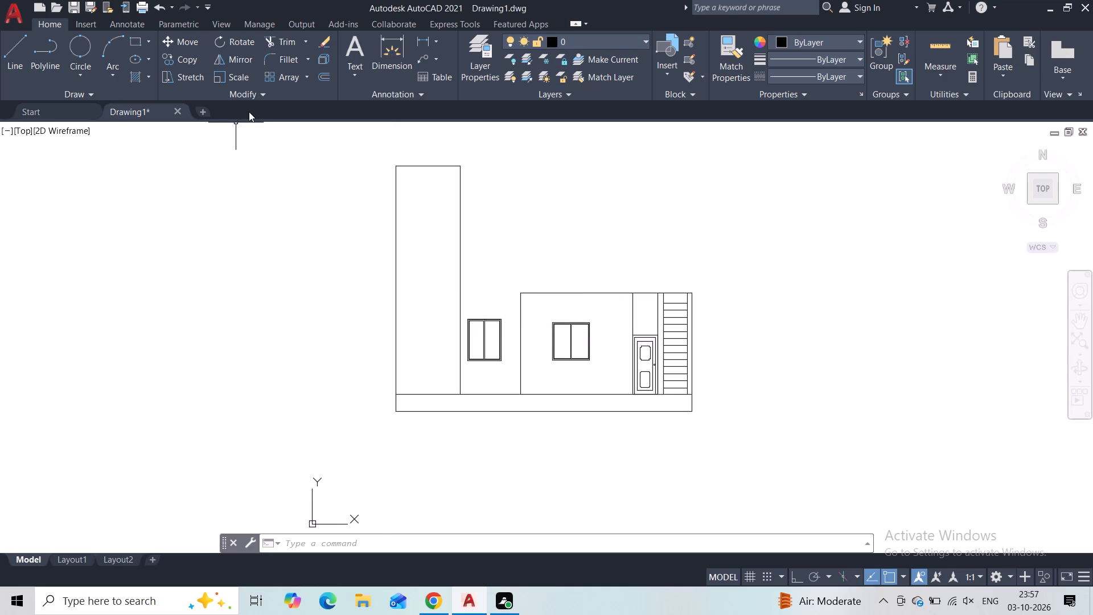
key("ctrl+3")
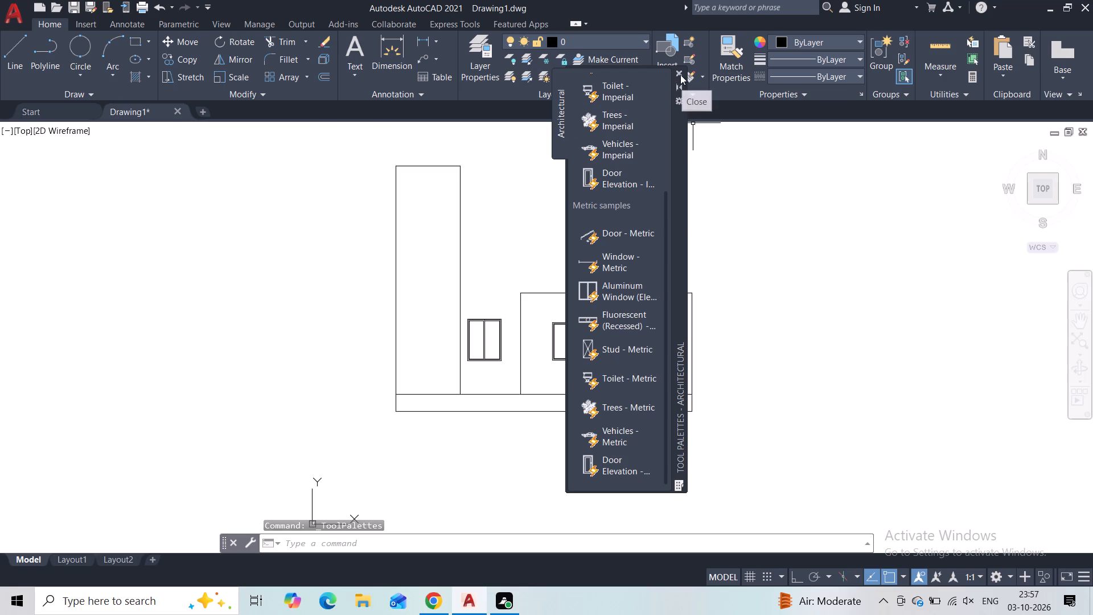
left_click_drag(627, 286, 794, 273)
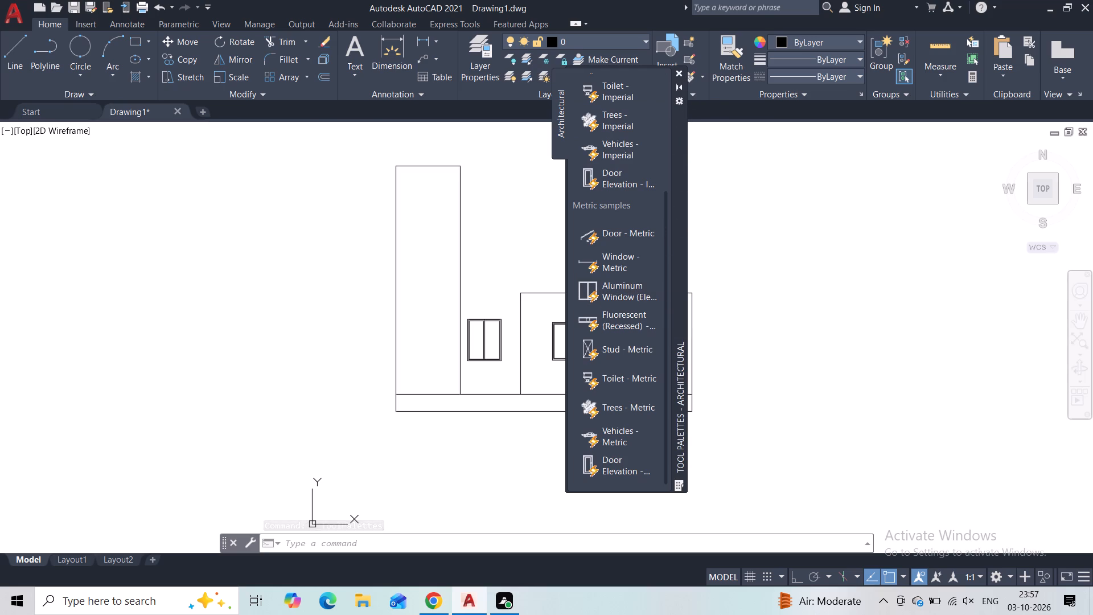
left_click_drag(794, 273, 829, 280)
scroll(849, 259, "up", 1)
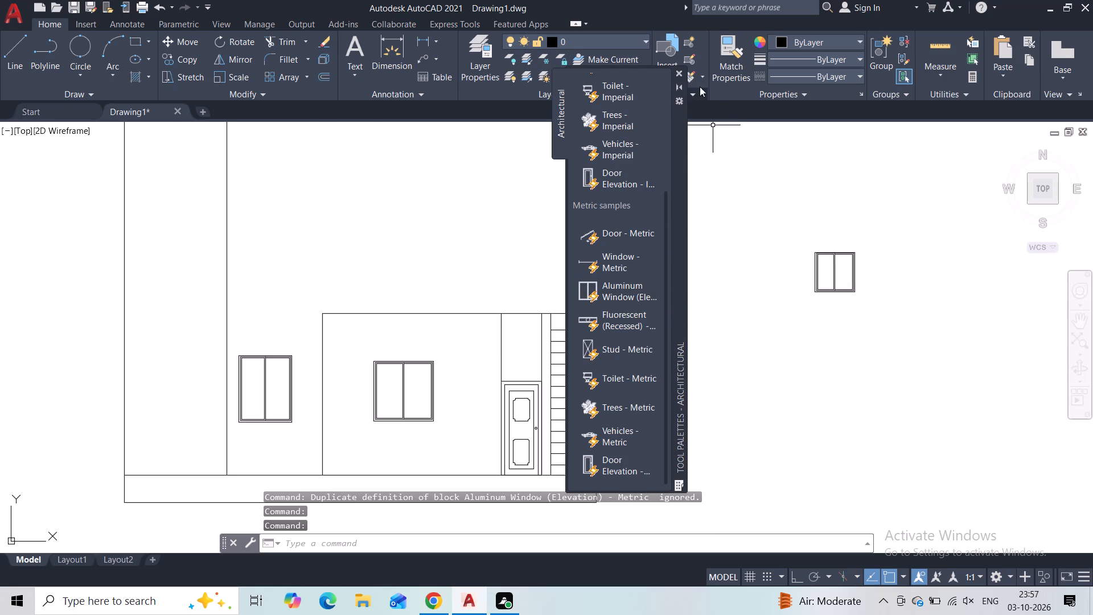
left_click(681, 75)
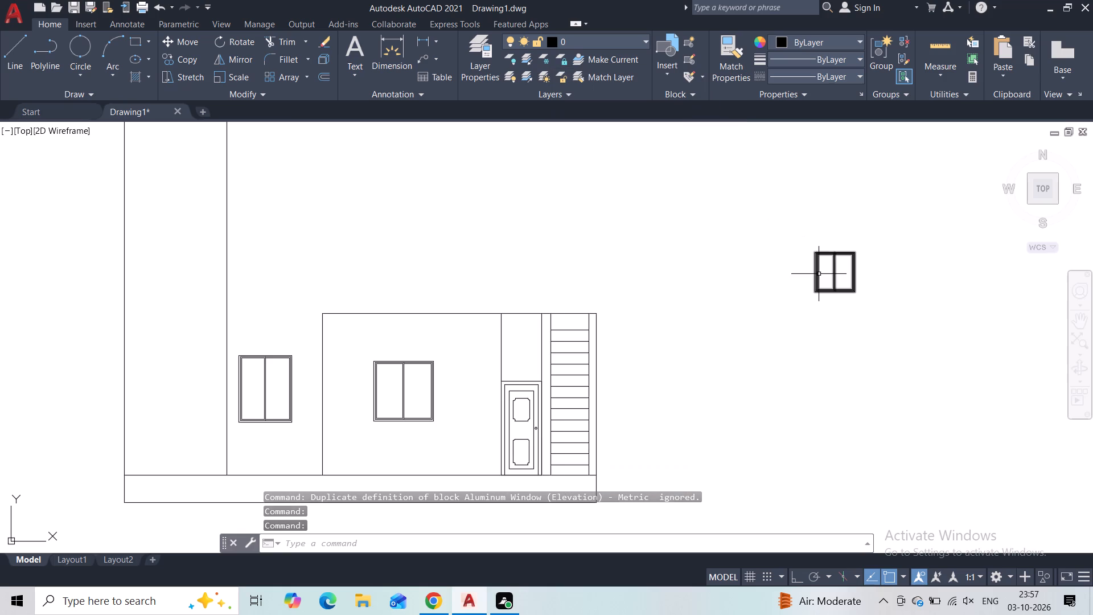
Open the newly inserted aluminum window block in the Block Editor.
right_click(819, 274)
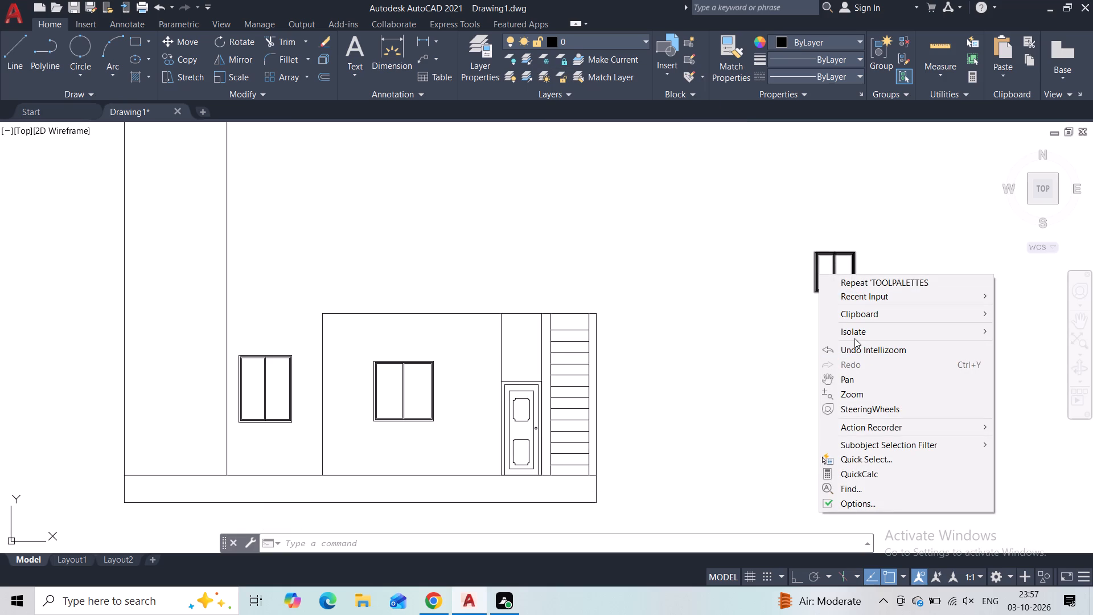
key("e")
left_click(792, 350)
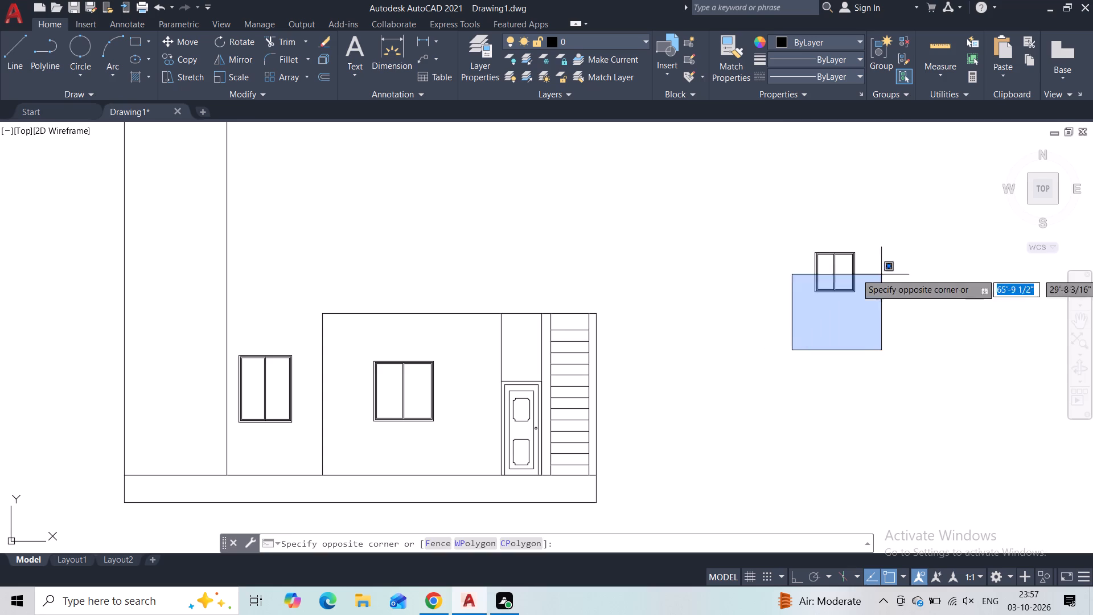
left_click(882, 241)
type("blo")
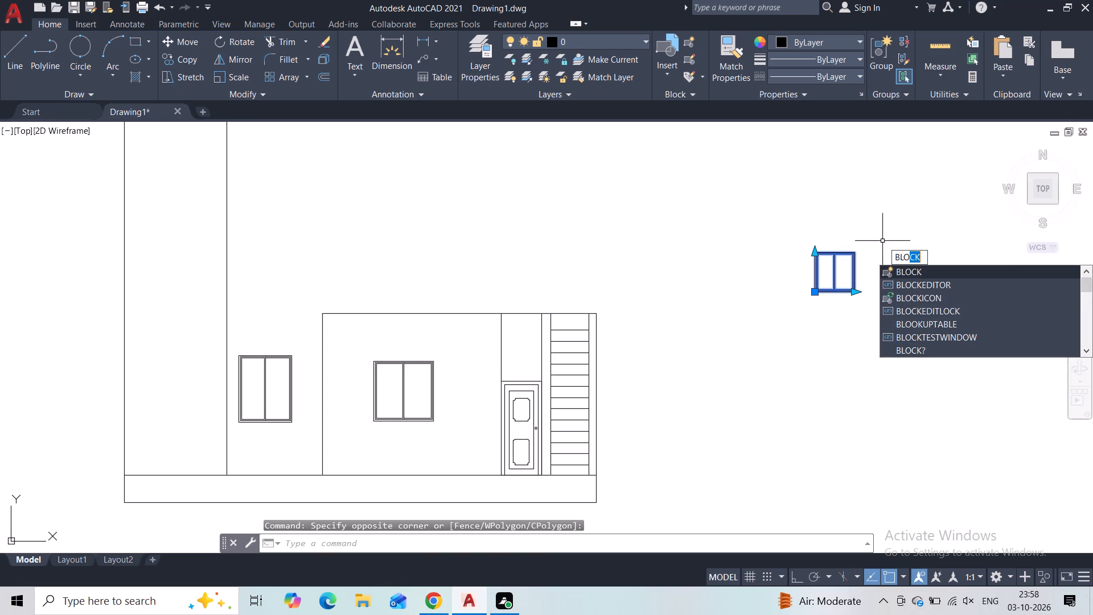
left_click(938, 287)
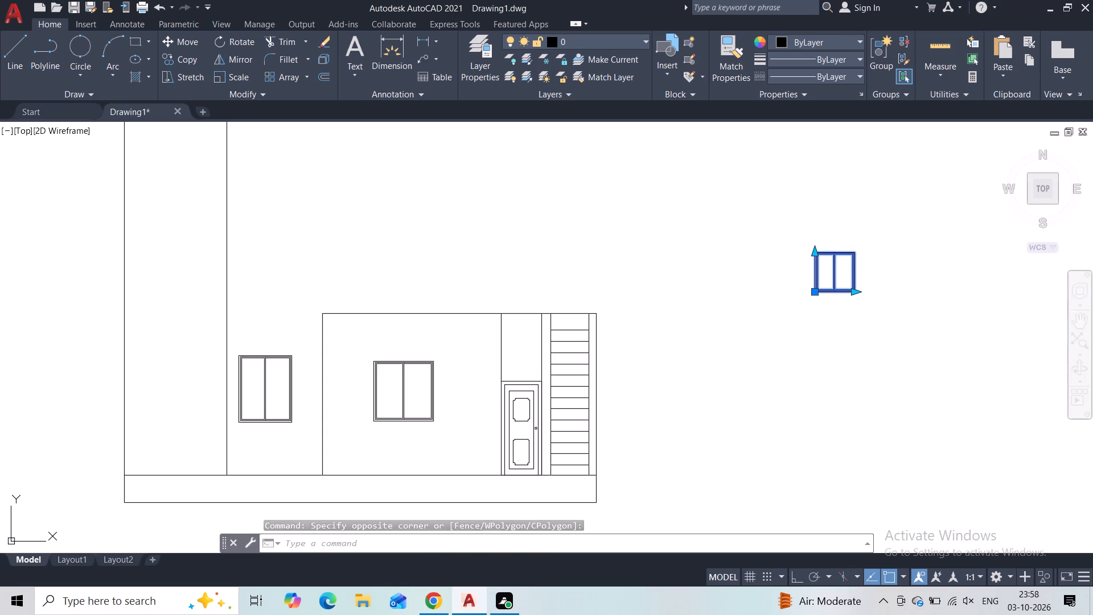
left_click(852, 258)
right_click(845, 257)
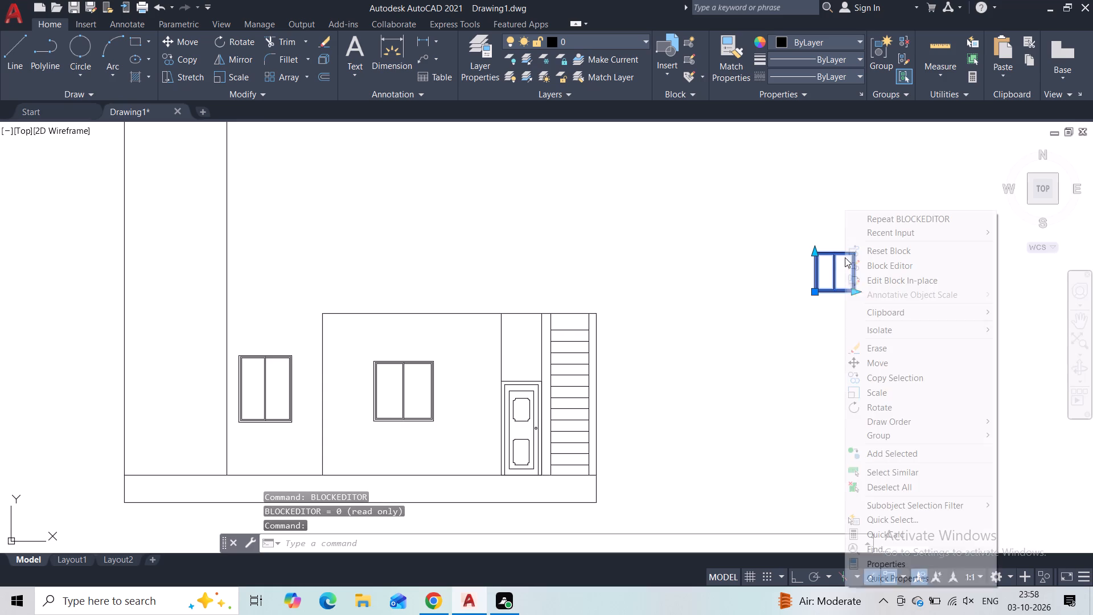
left_click(883, 260)
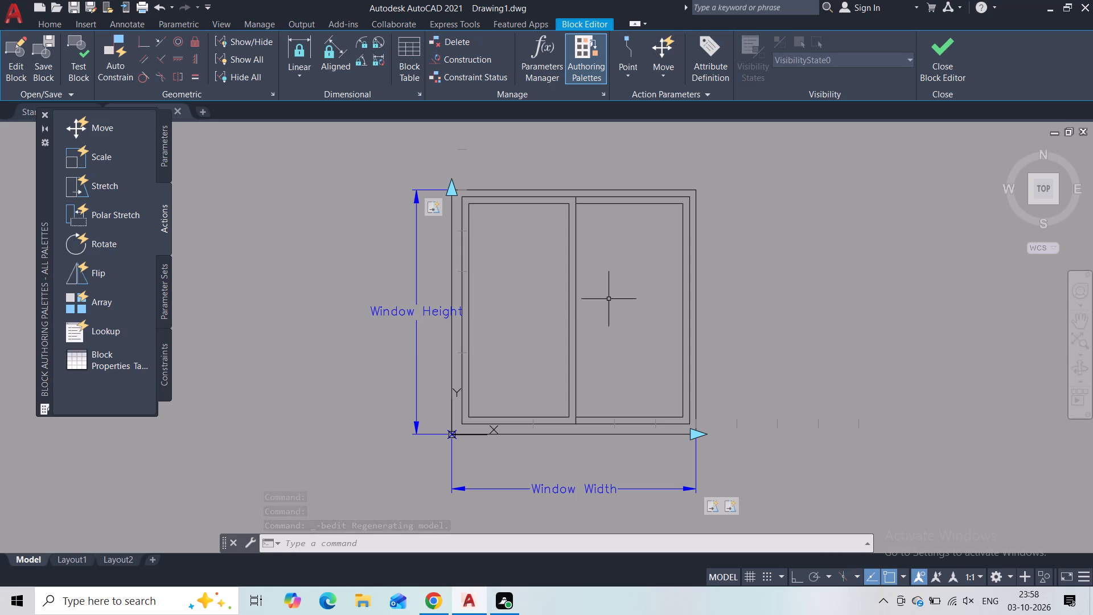
Look through the block authoring parameters, actions, parameter sets and constraints, and close the authoring palettes.
left_click(162, 298)
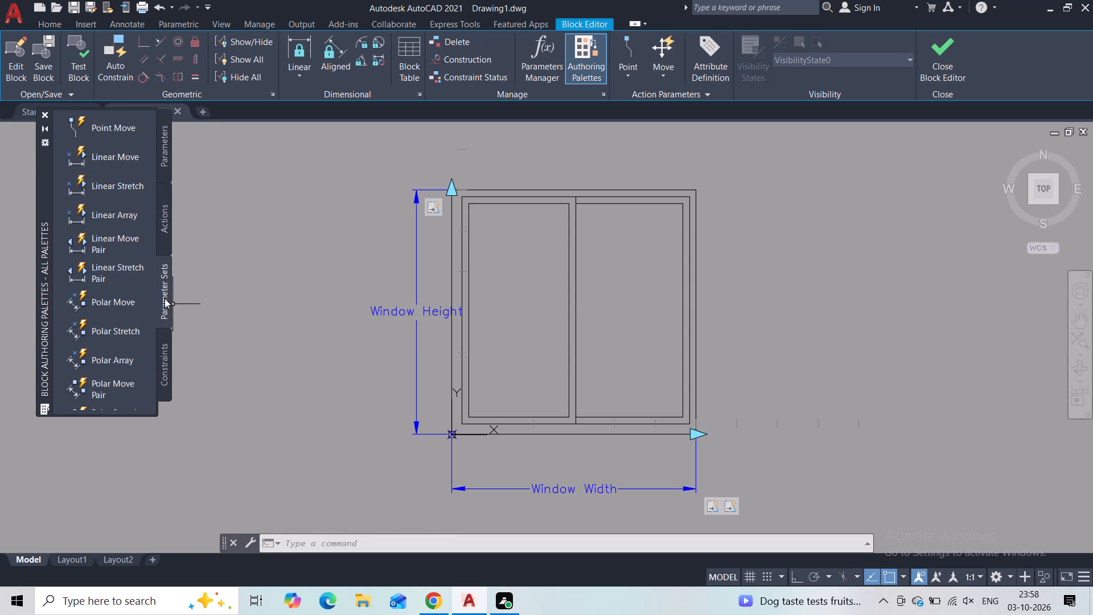
left_click(165, 158)
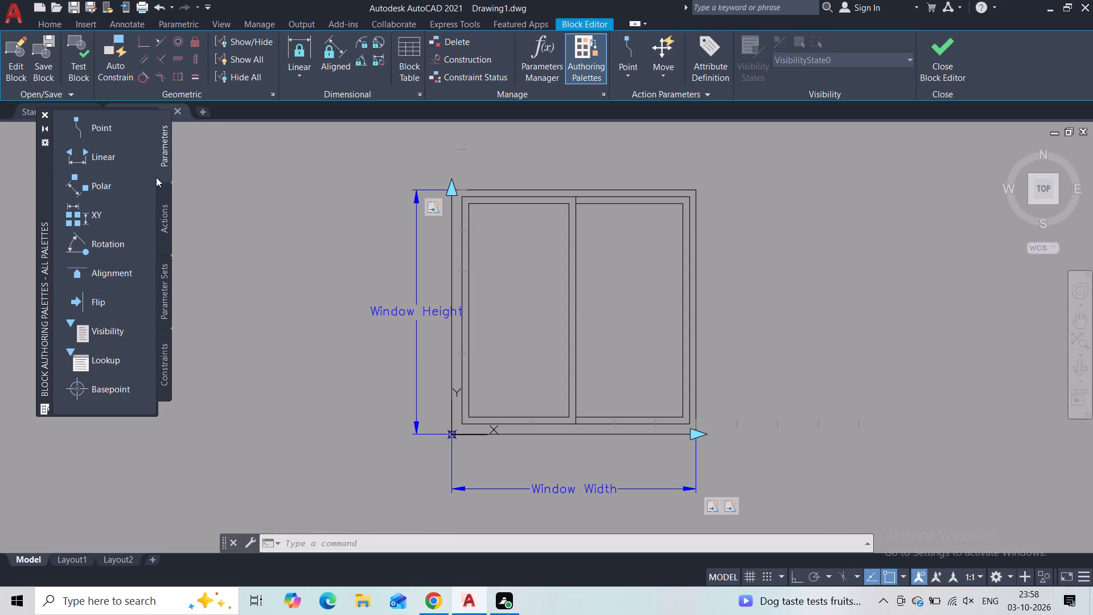
scroll(125, 252, "down", 3)
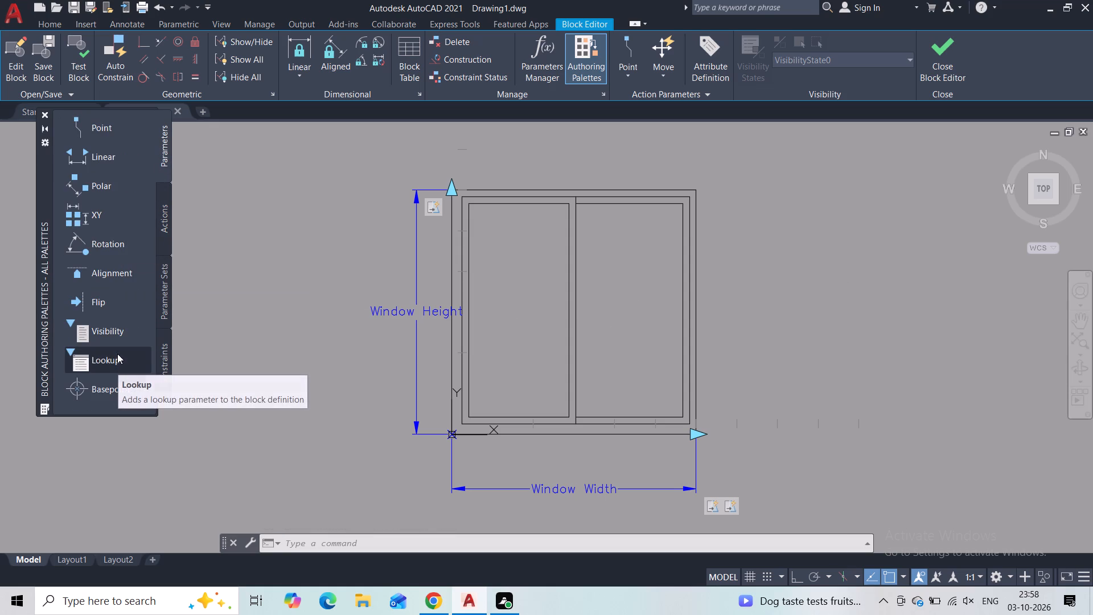
left_click(162, 218)
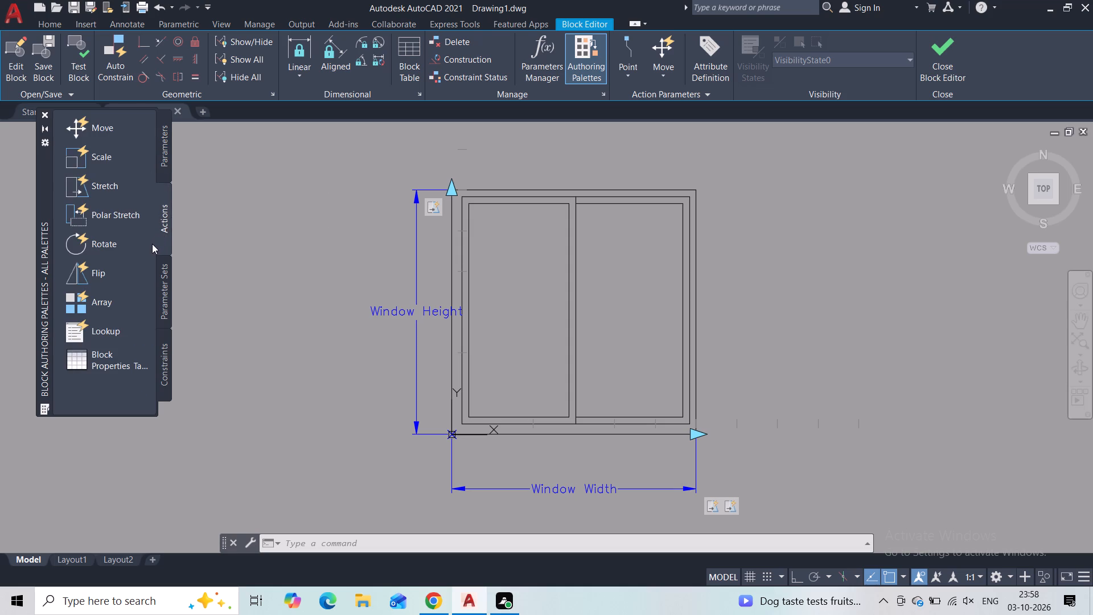
left_click(165, 292)
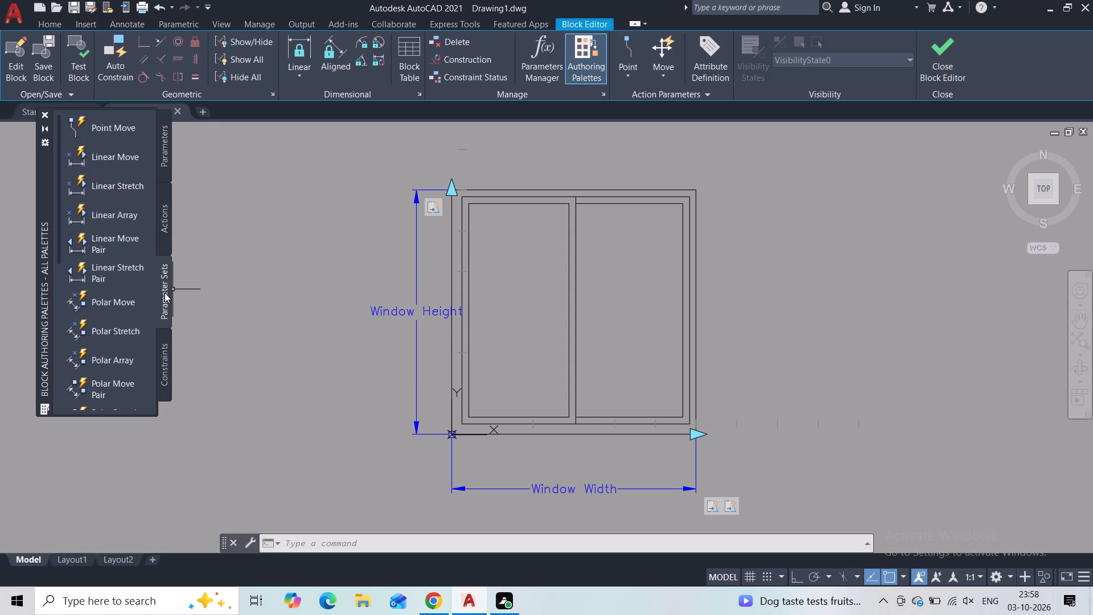
scroll(124, 320, "down", 10)
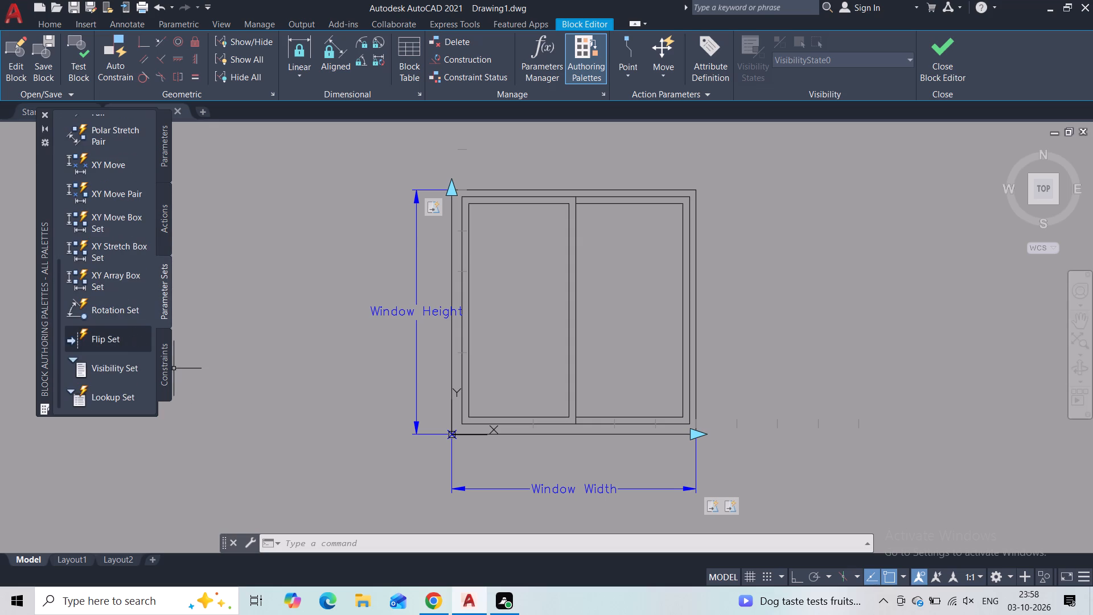
left_click(167, 368)
scroll(128, 339, "down", 5)
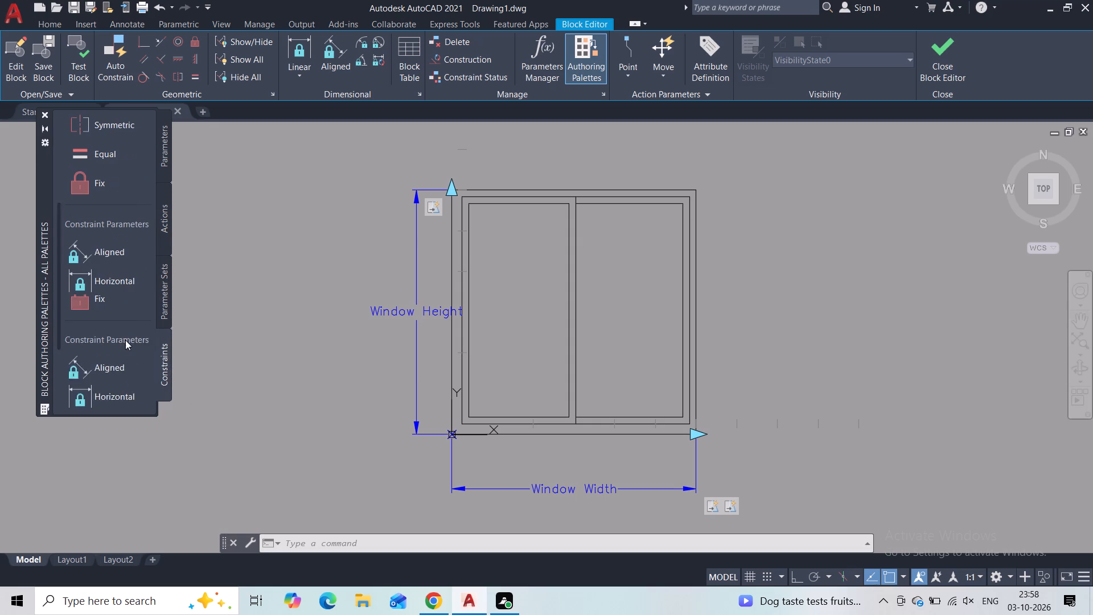
scroll(125, 340, "down", 6)
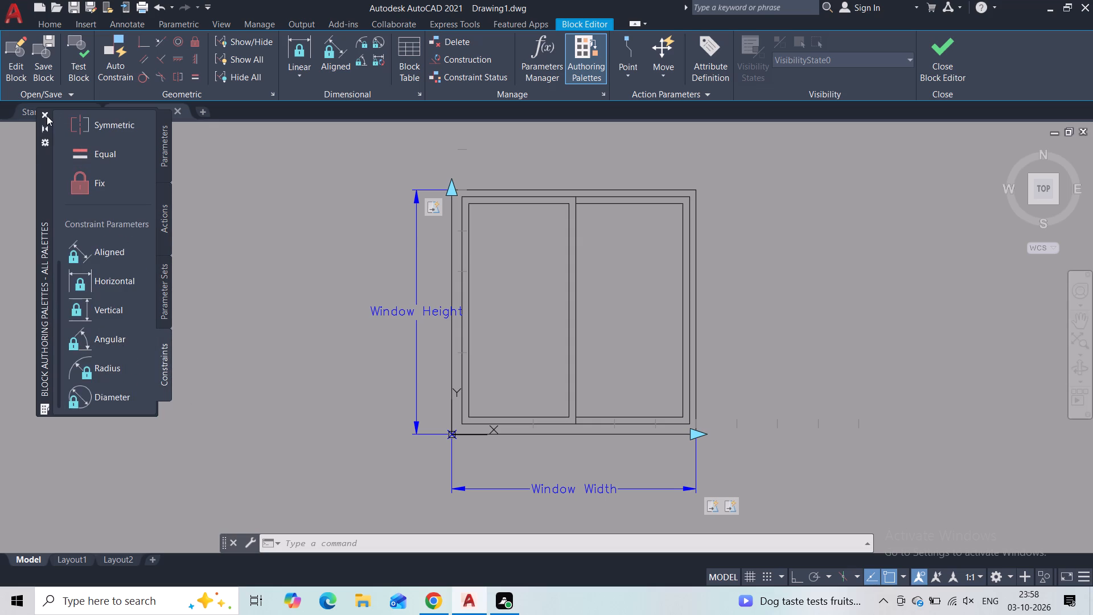
left_click(47, 116)
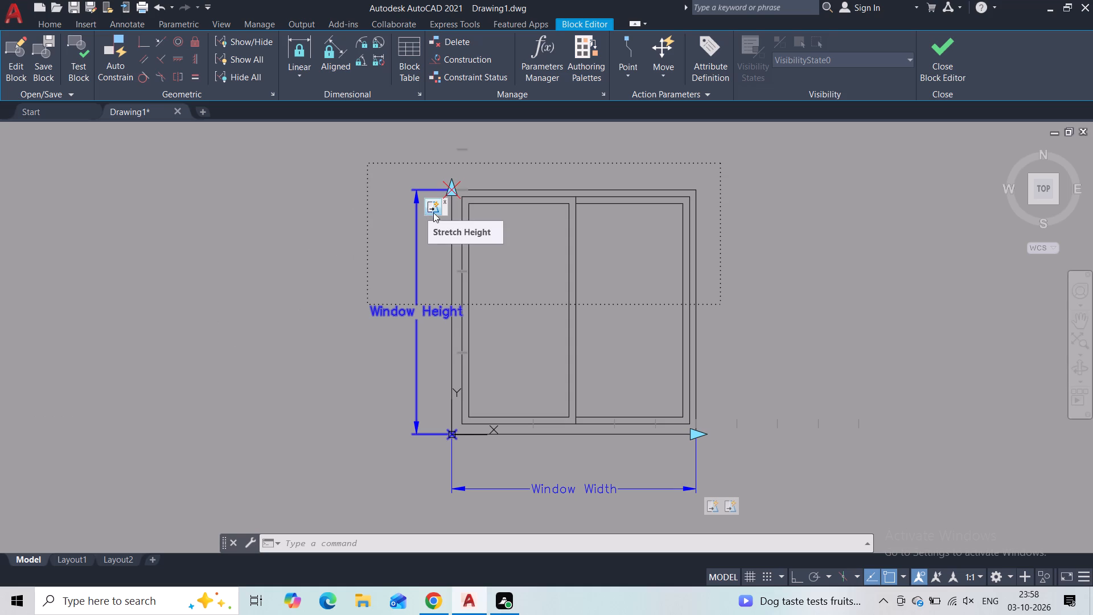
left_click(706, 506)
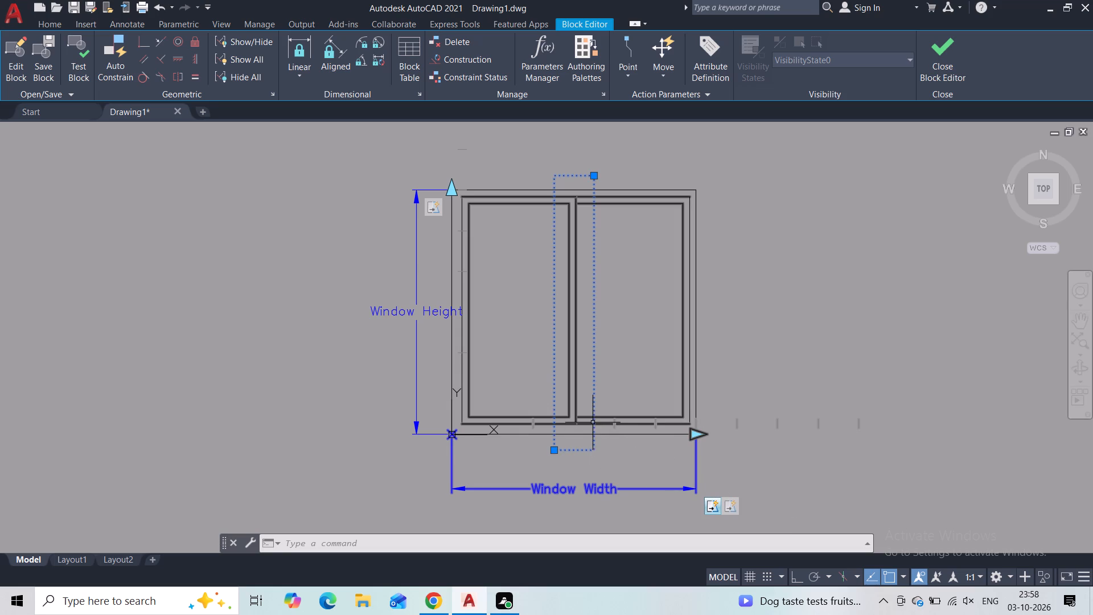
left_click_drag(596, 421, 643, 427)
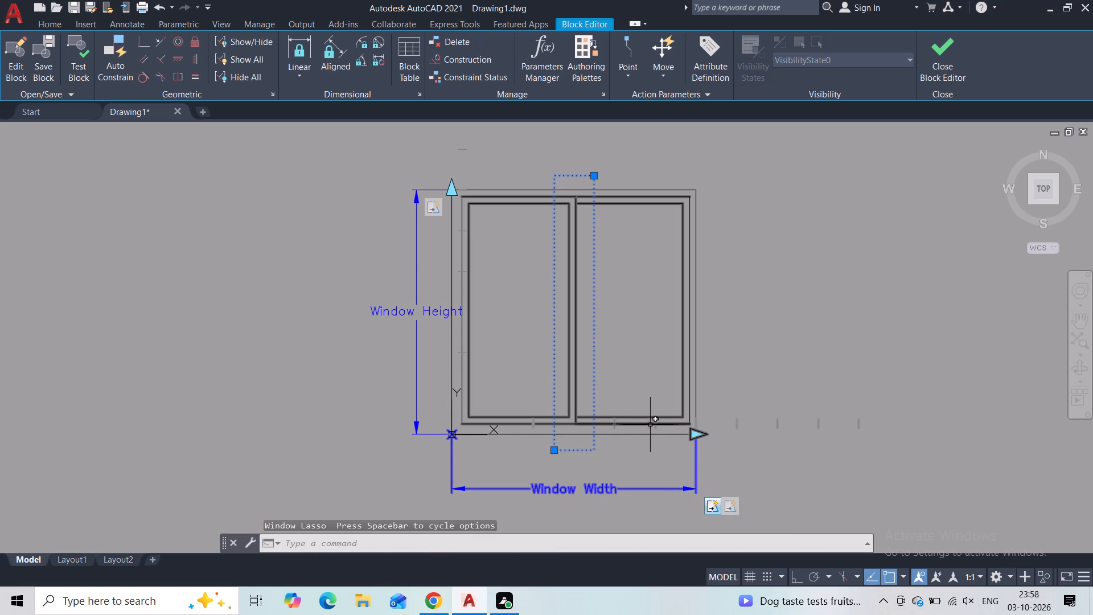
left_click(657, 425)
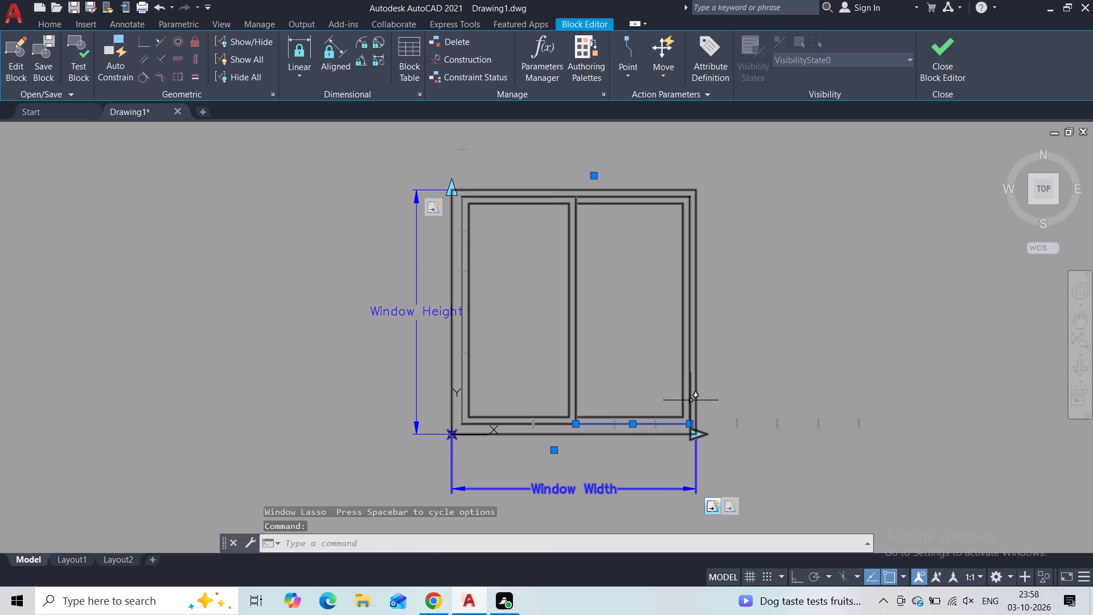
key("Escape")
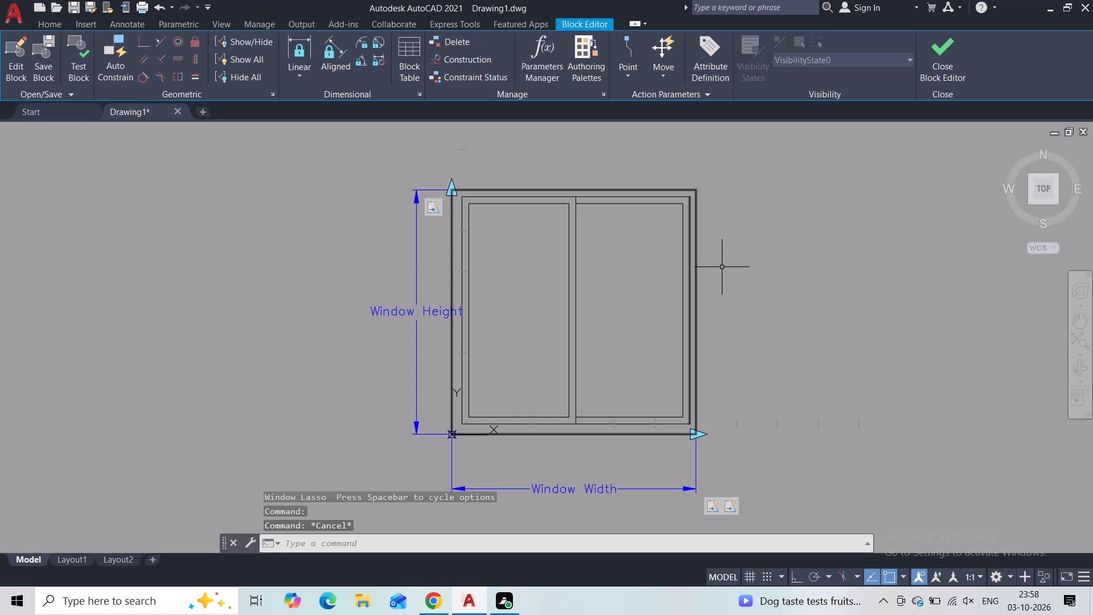
Close the Block Editor and return to the building elevation drawing.
key("Escape")
key("Escape")
key("Escape")
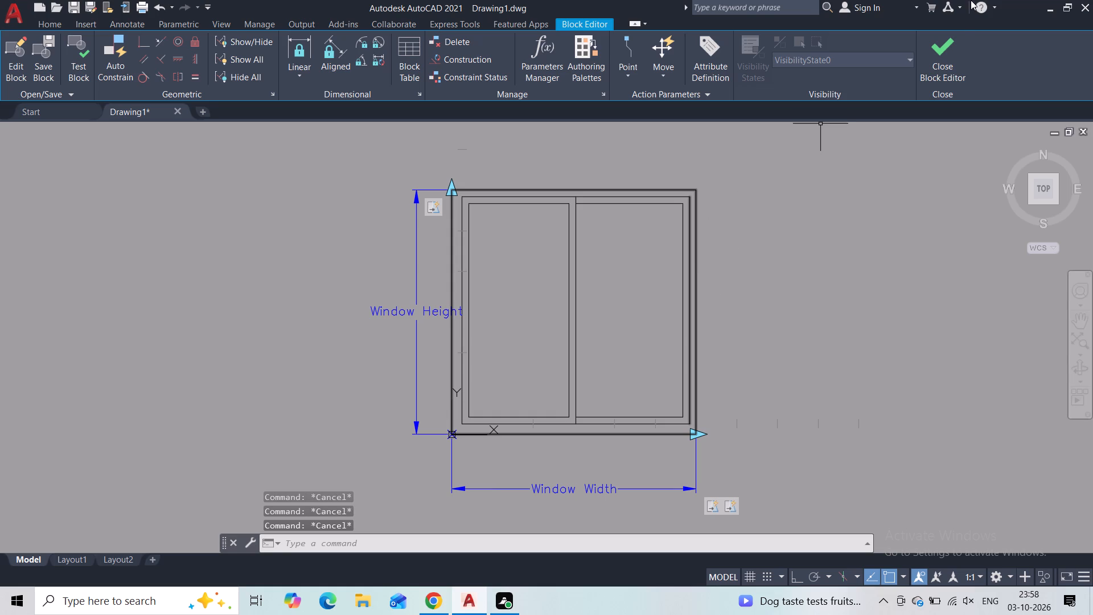
left_click(941, 75)
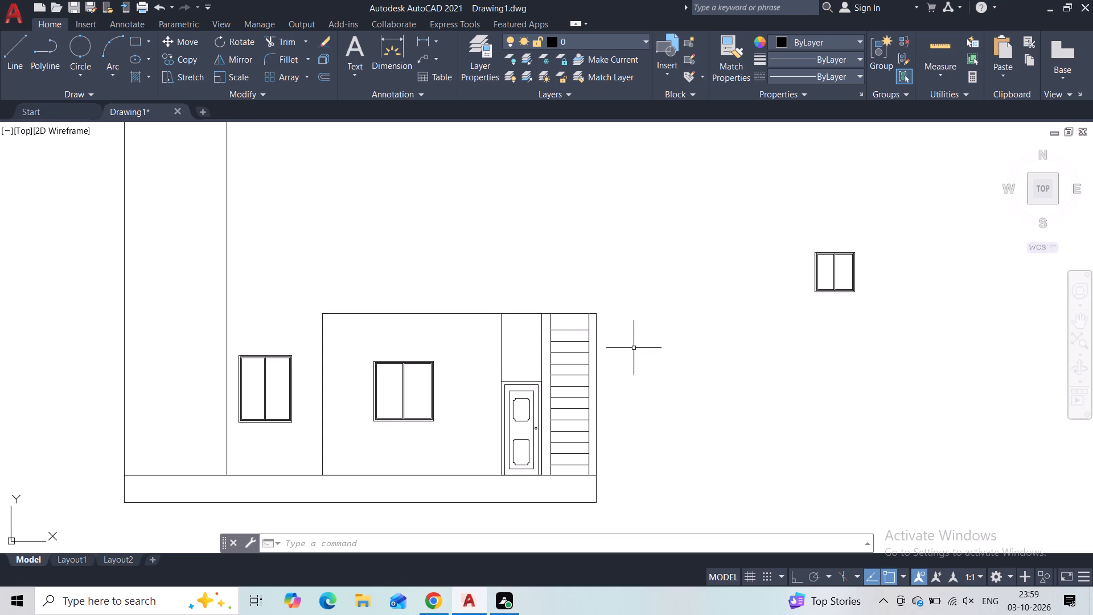
Draw a line from the lower building's top-left corner 9" outward toward the tower, continuing 3' straight up.
left_click(22, 62)
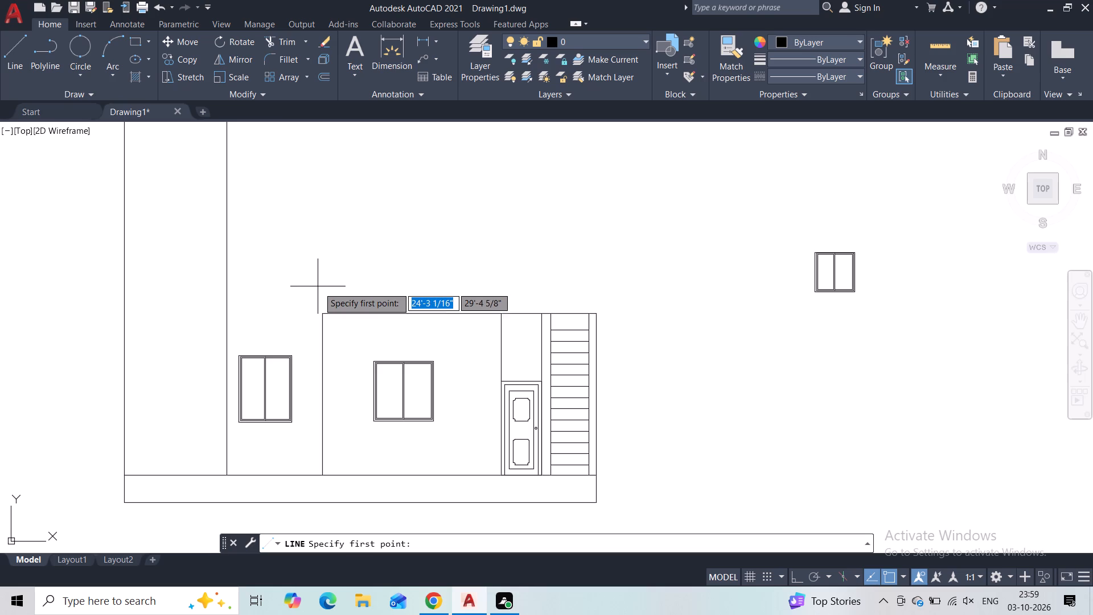
left_click(326, 314)
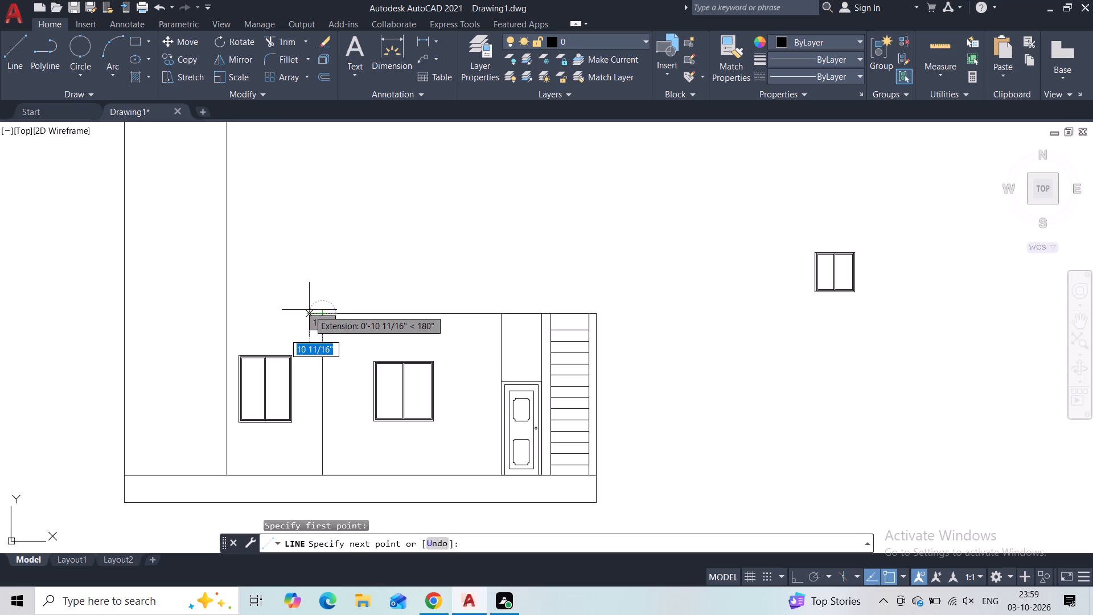
type("9\"")
key("Return")
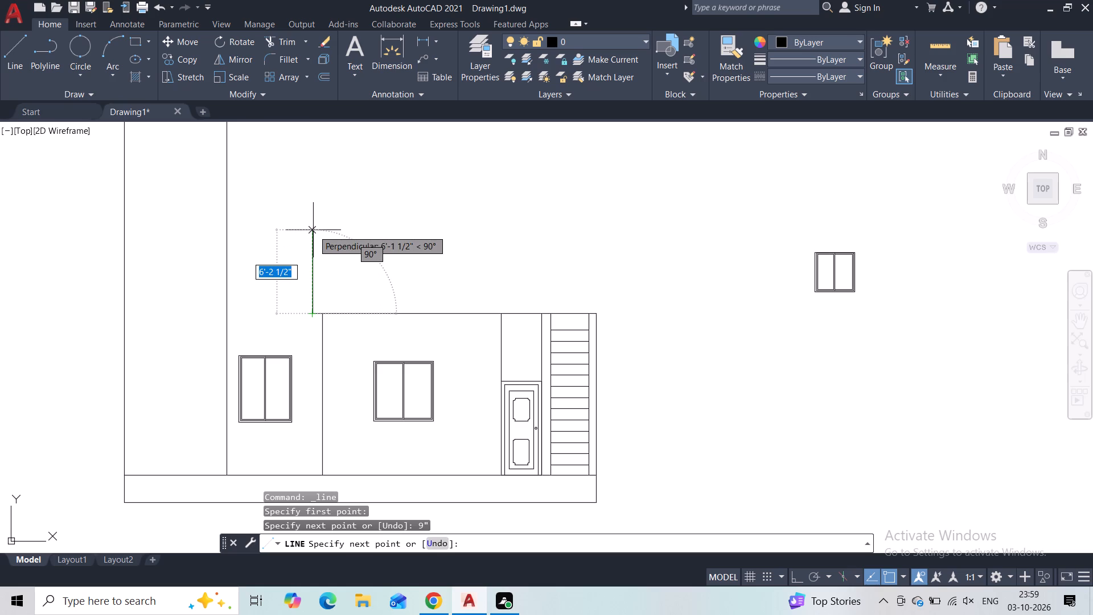
key("3")
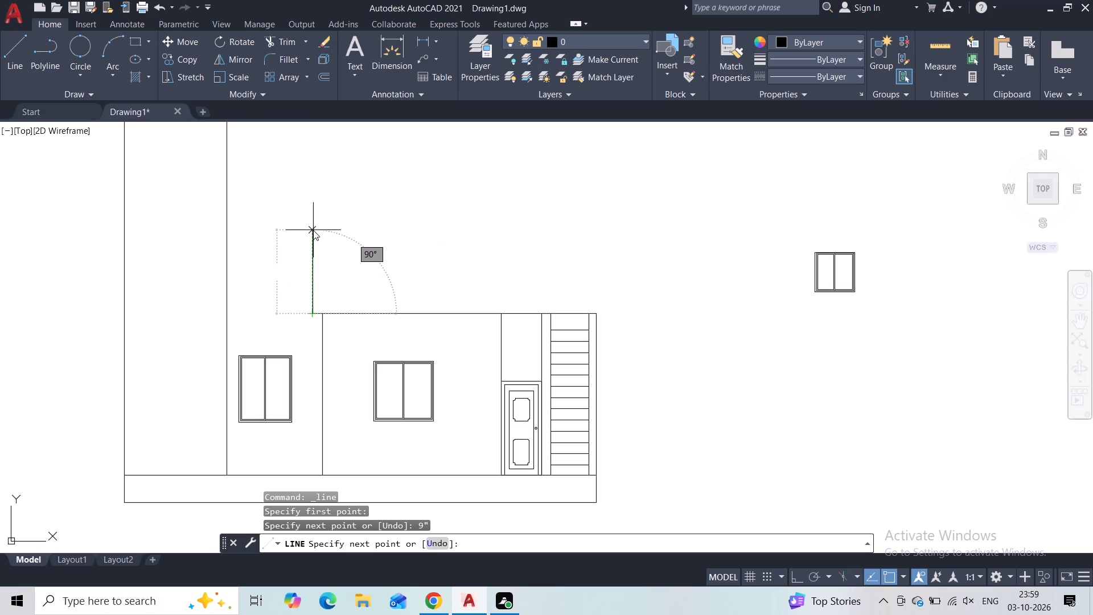
key("apostrophe")
key("Return")
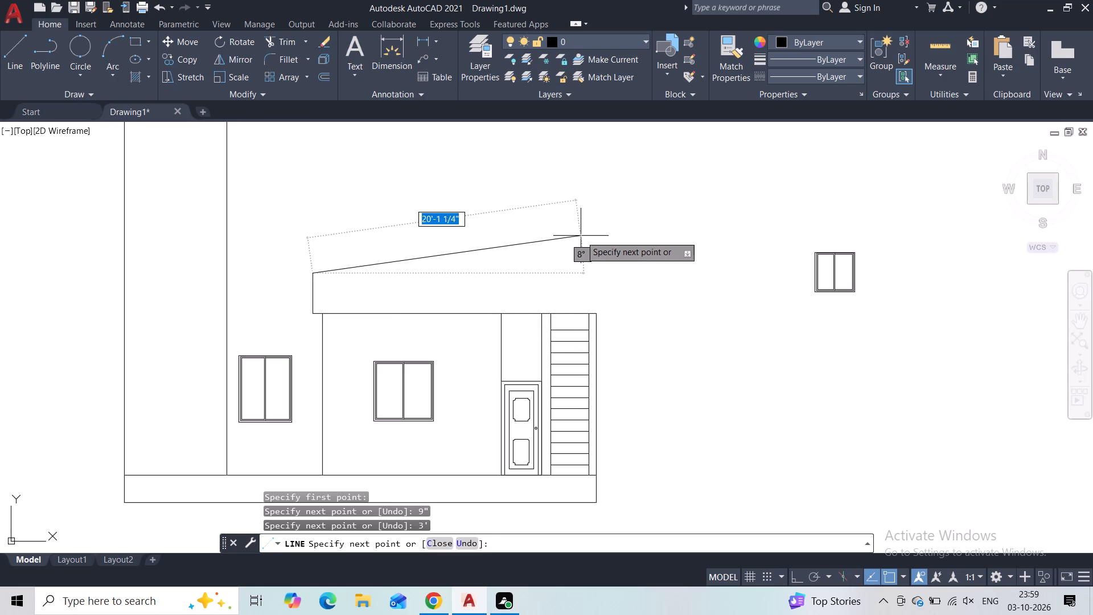
key("Escape")
Check the height of the new vertical line above the lower building with a linear dimension, without placing it.
scroll(285, 277, "up", 3)
left_click(367, 297)
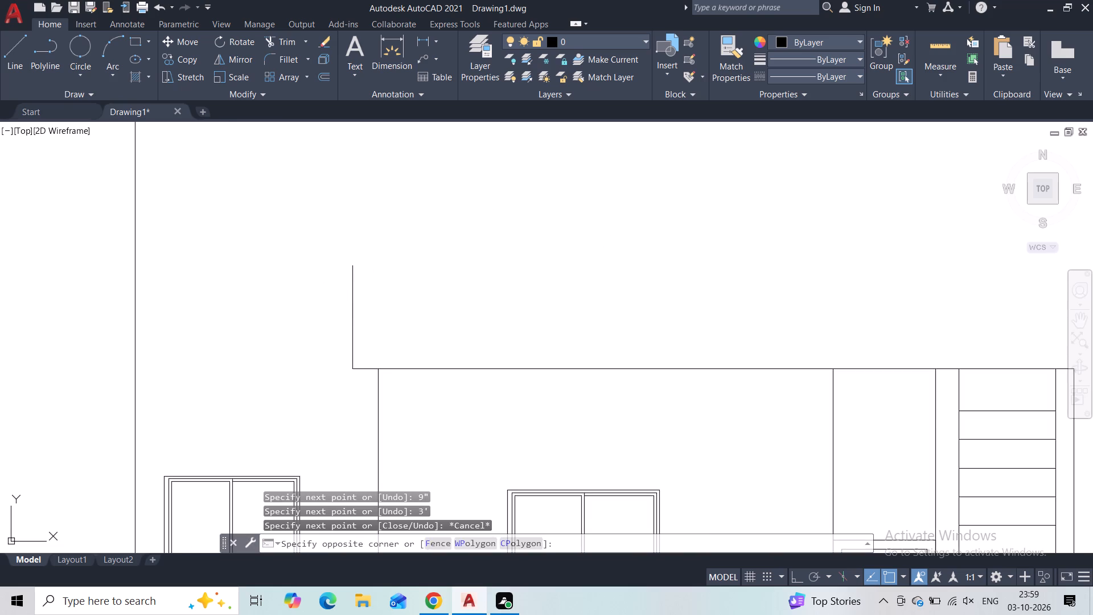
left_click(299, 322)
key("Escape")
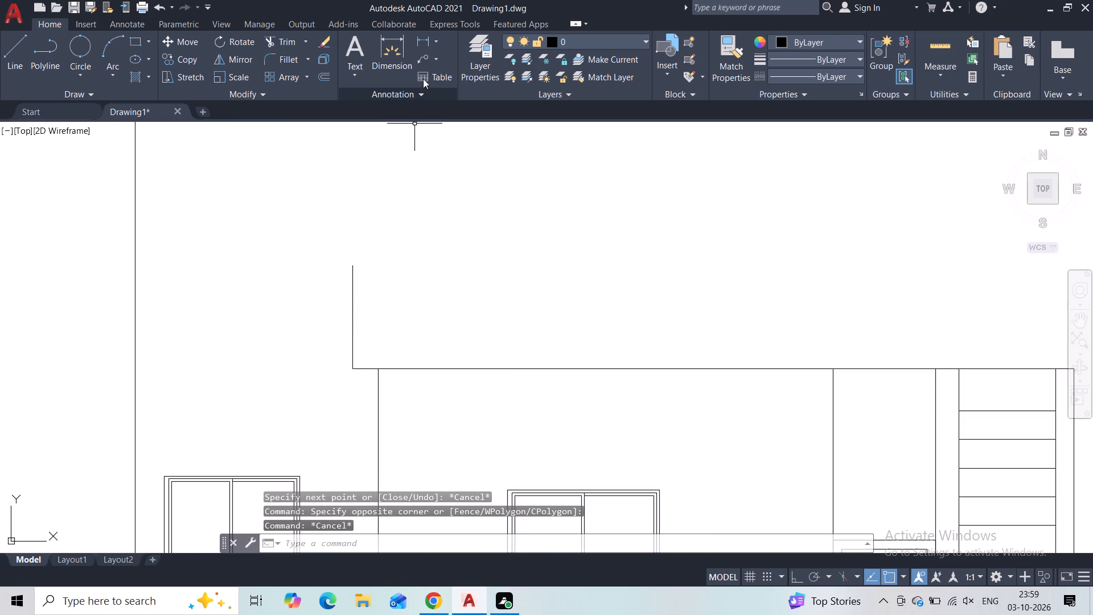
left_click(426, 40)
left_click(354, 264)
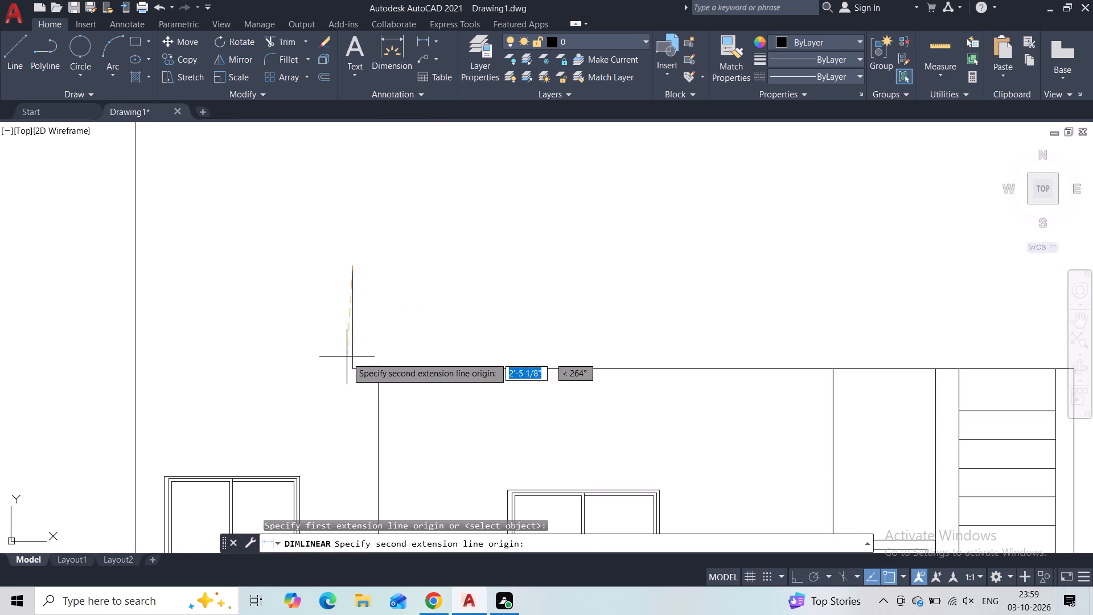
left_click(352, 368)
scroll(303, 336, "up", 5)
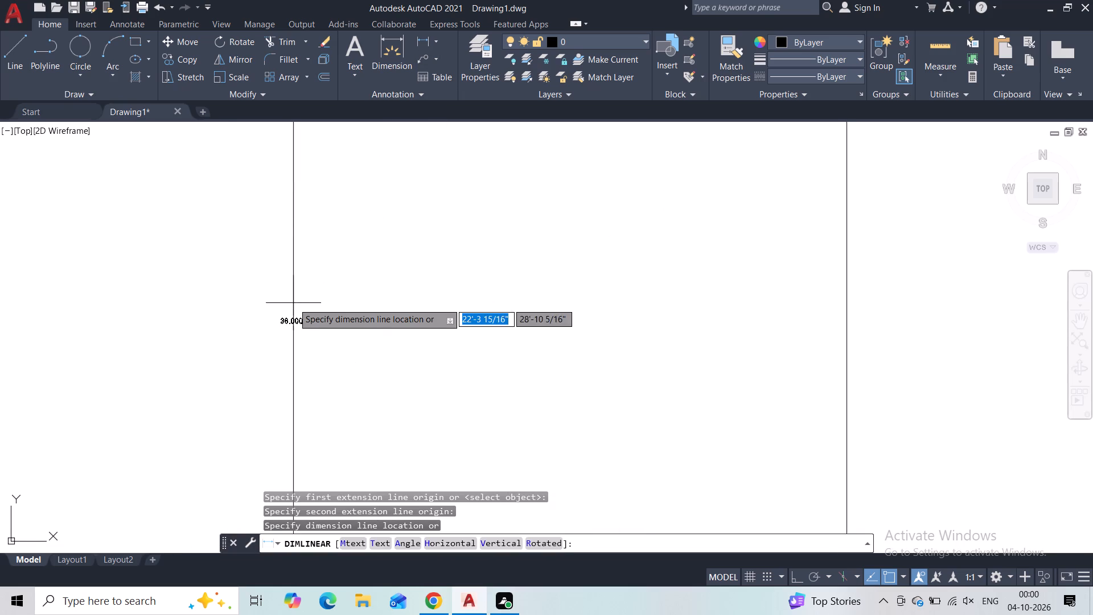
scroll(293, 308, "down", 8)
key("Escape")
scroll(346, 294, "down", 2)
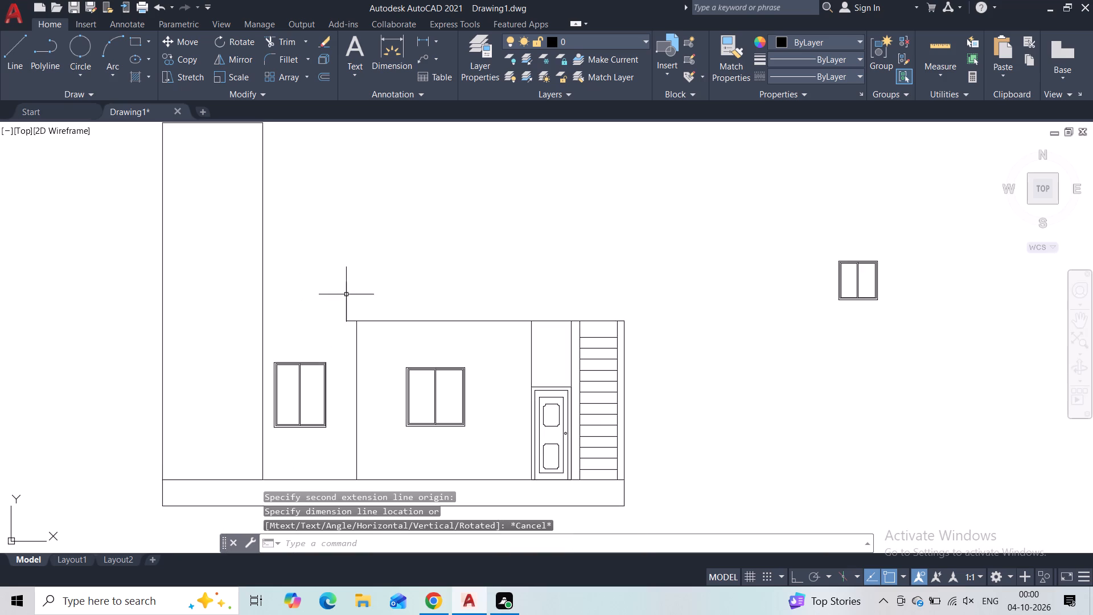
key("space")
left_click(349, 282)
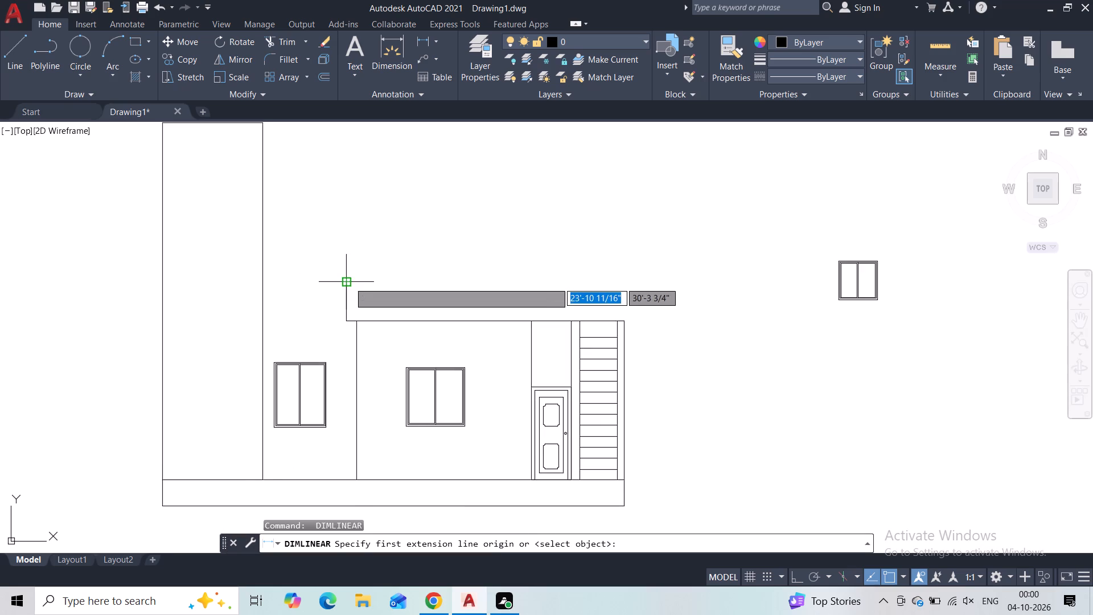
key("Escape")
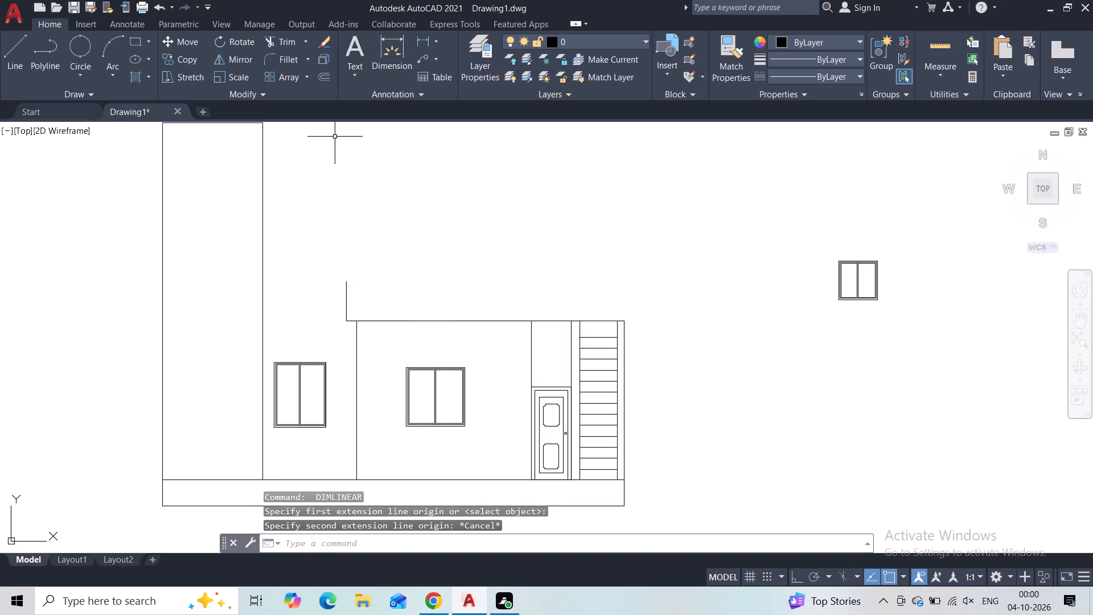
With Ortho on, draw from the vertical line's top 9" toward the building, down a short drop, and along a long horizontal parapet edge above the striped strip.
key("F8")
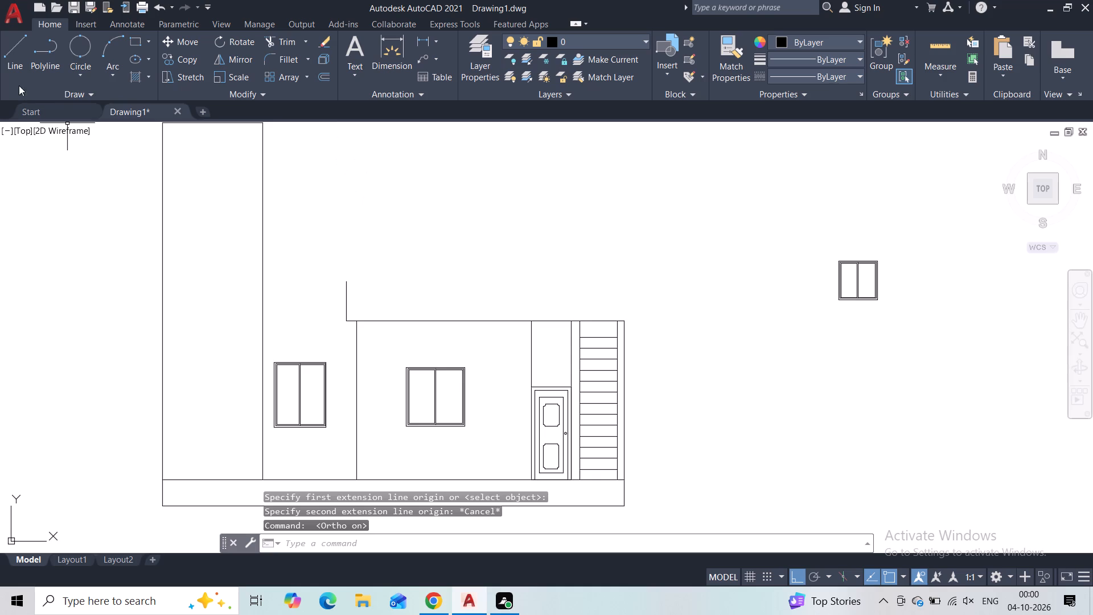
left_click(18, 55)
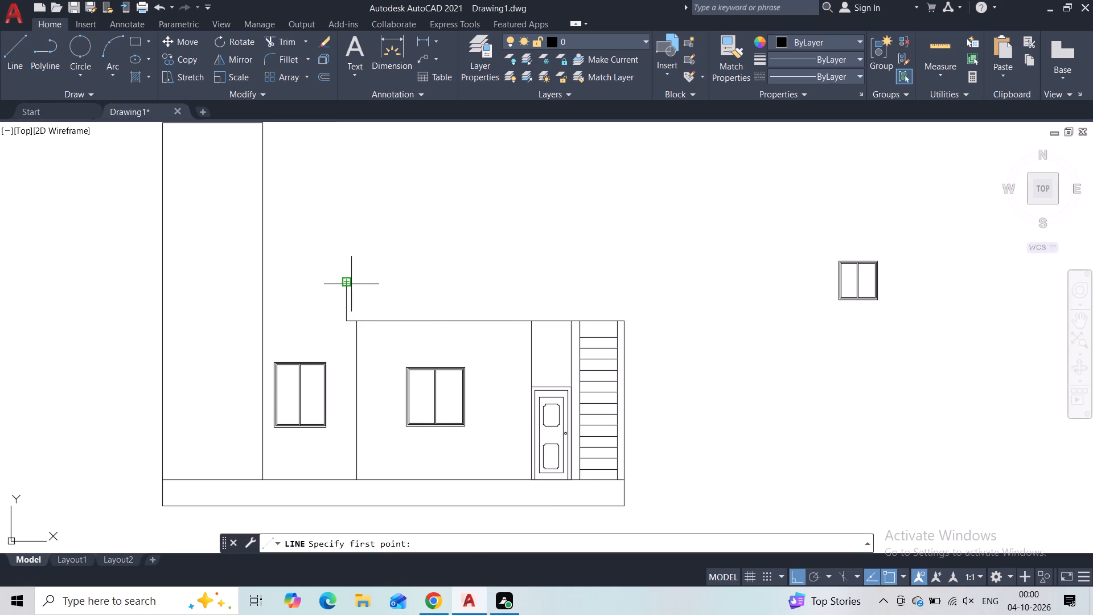
left_click(351, 284)
type("9\"")
key("Return")
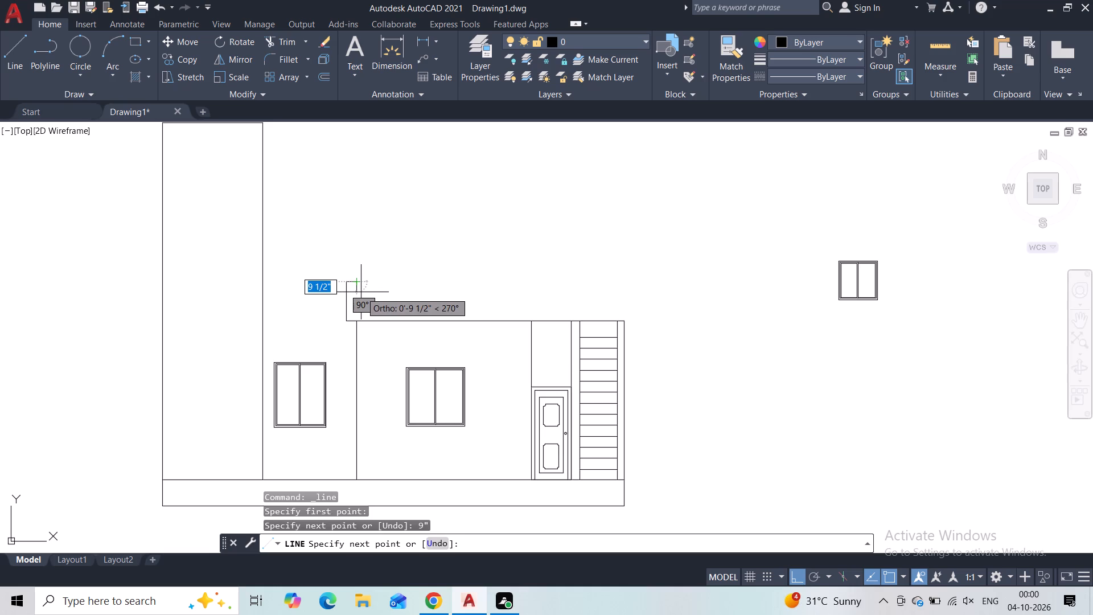
left_click(359, 298)
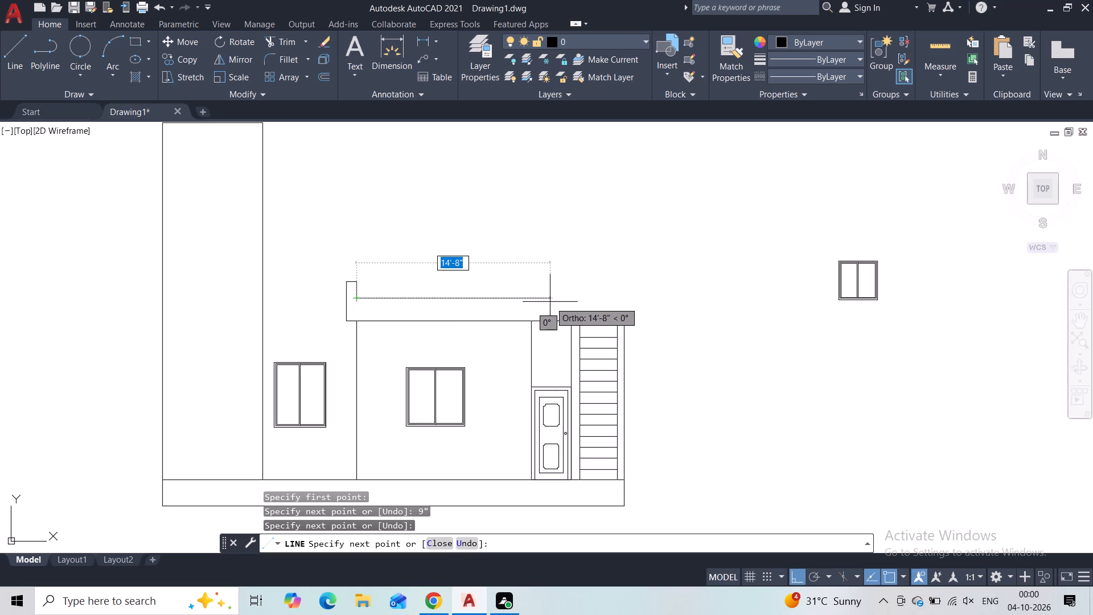
left_click(597, 301)
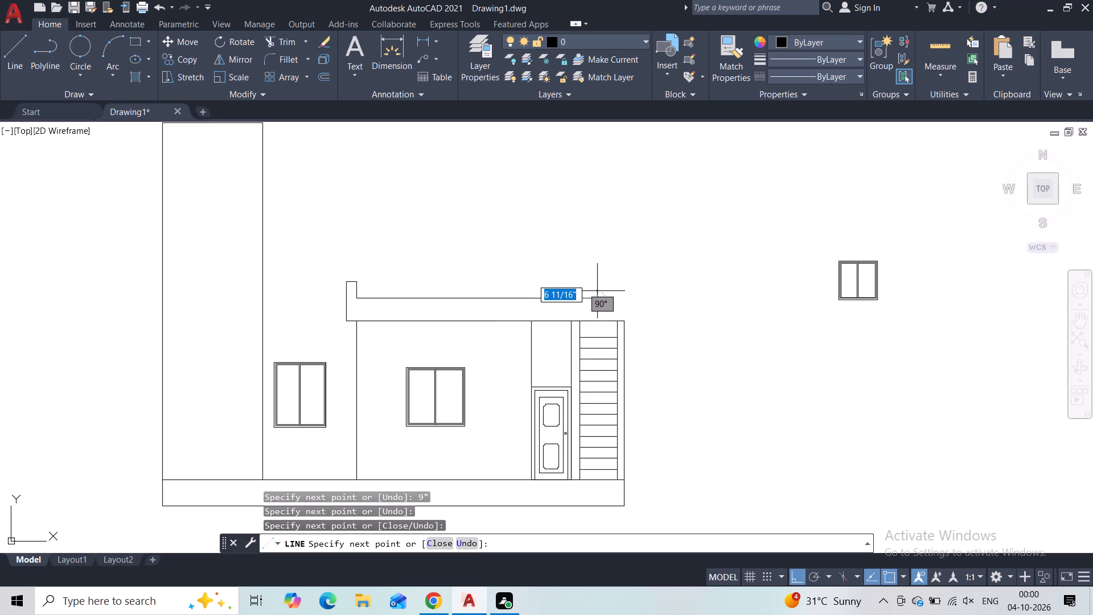
Finish the parapet outline with two upward steps to the left post's height, extending to the building's right edge and down to its top-right corner.
left_click(597, 288)
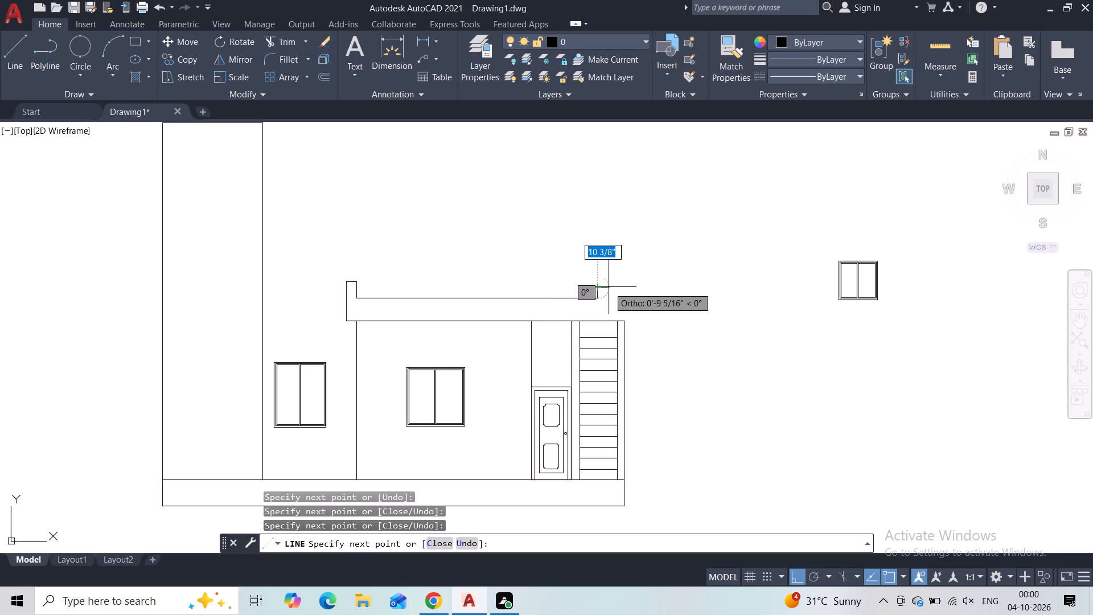
left_click(609, 287)
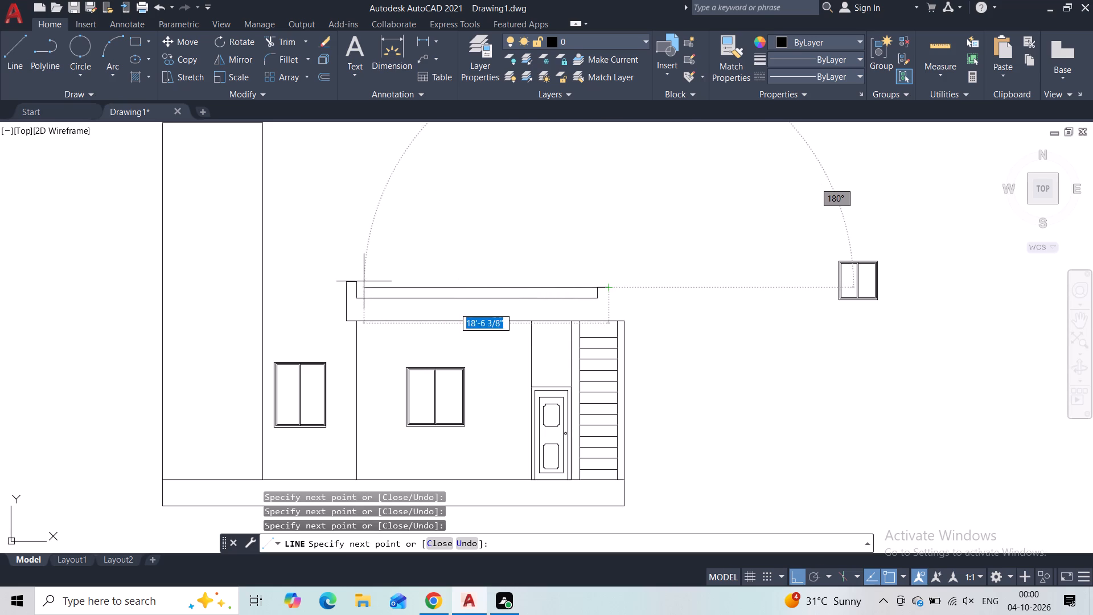
left_click(611, 281)
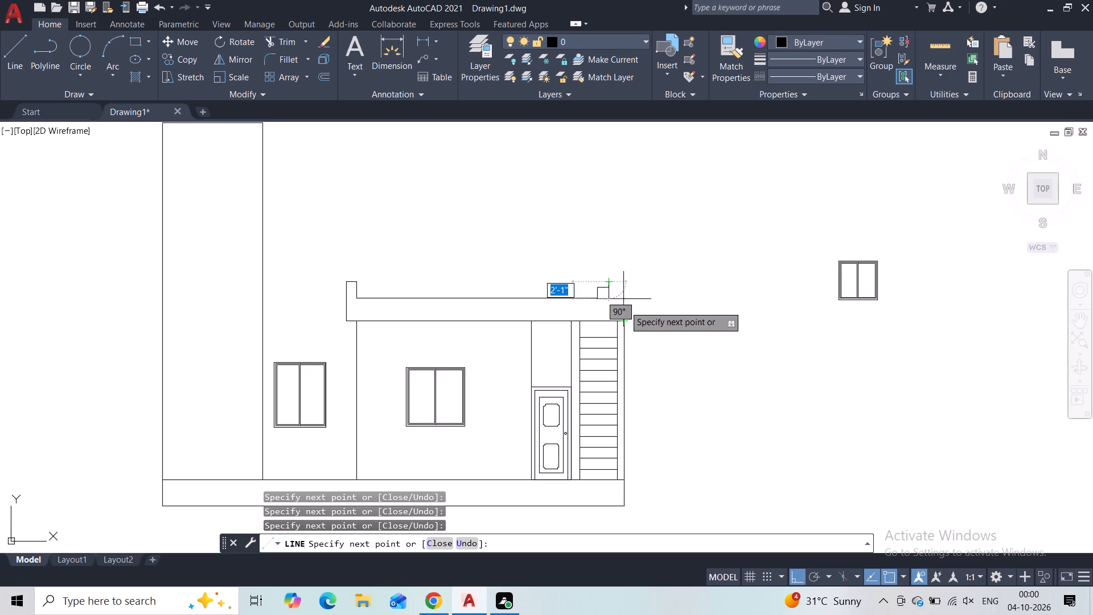
left_click(625, 282)
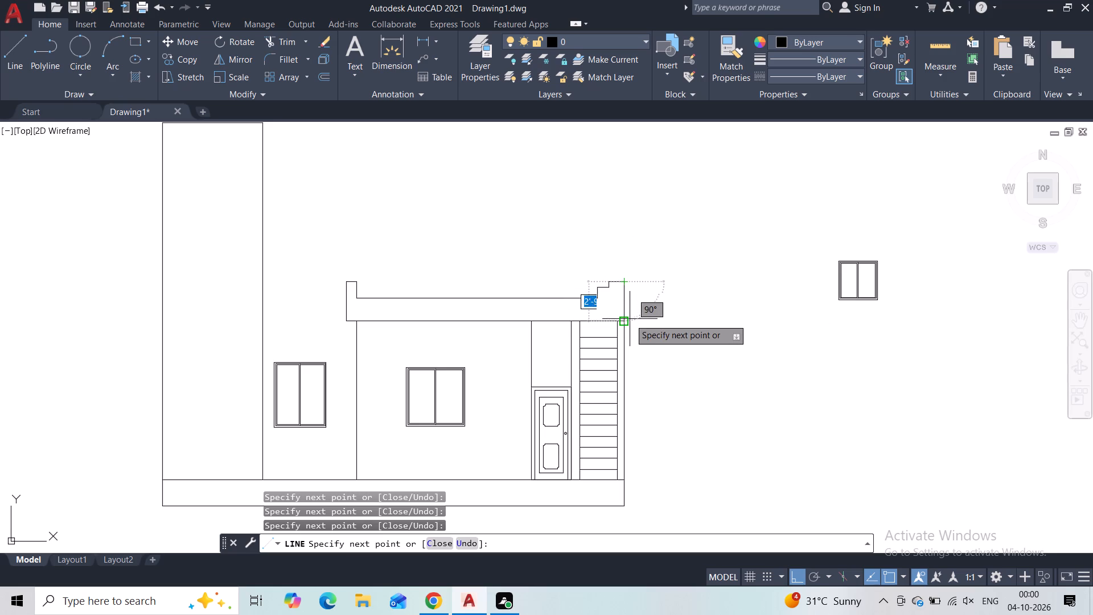
left_click(627, 319)
key("Escape")
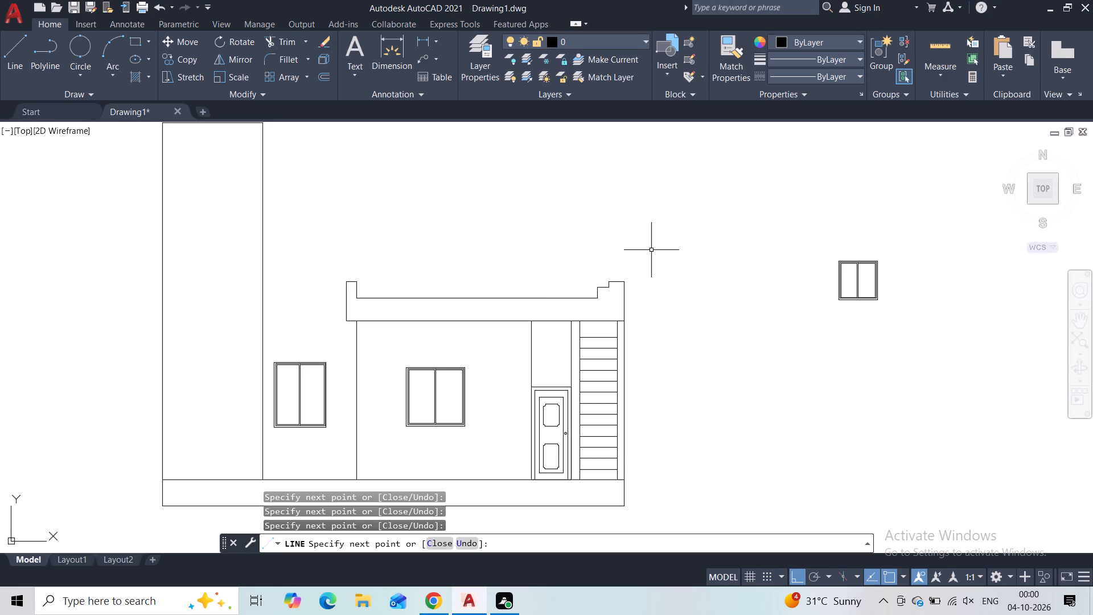
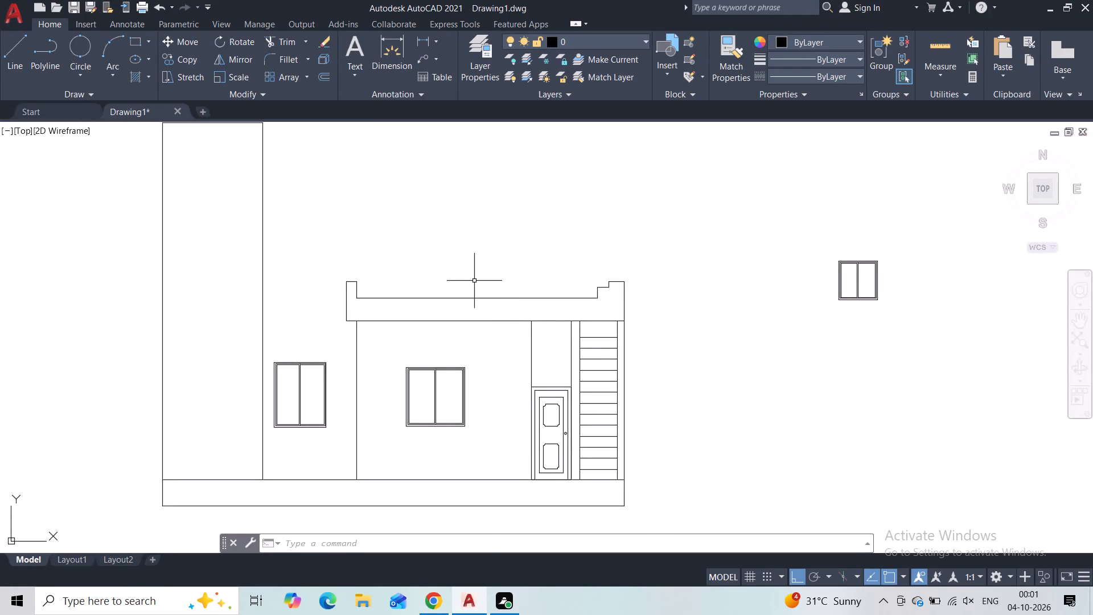
Draw a horizontal line about 18'-3" long from the parapet's lower step riser across to the left post.
middle_click_drag(477, 274, 491, 210)
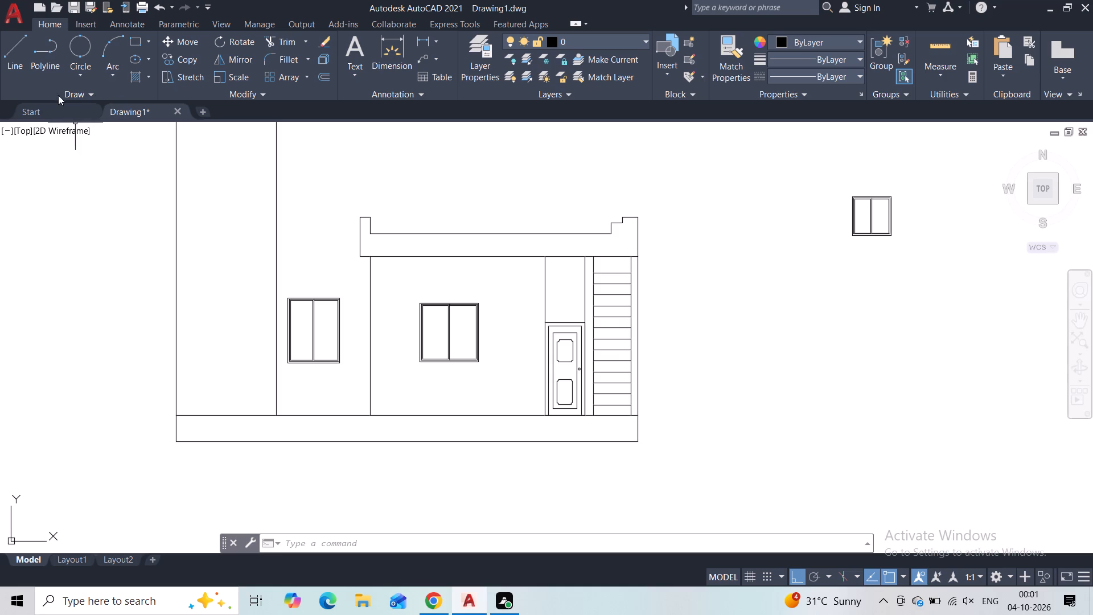
left_click(20, 65)
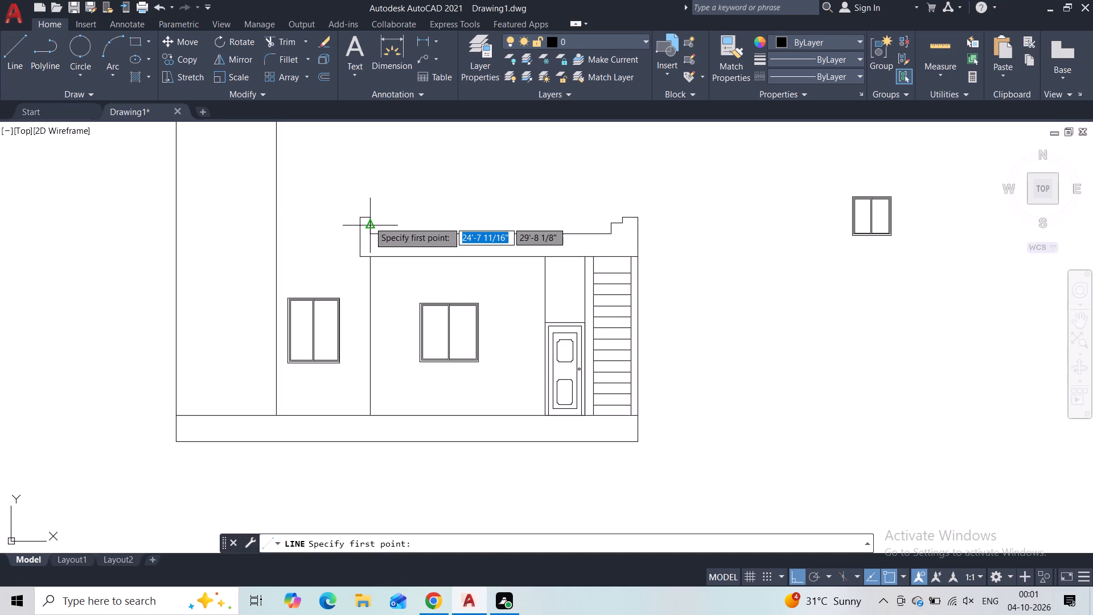
scroll(467, 216, "up", 2)
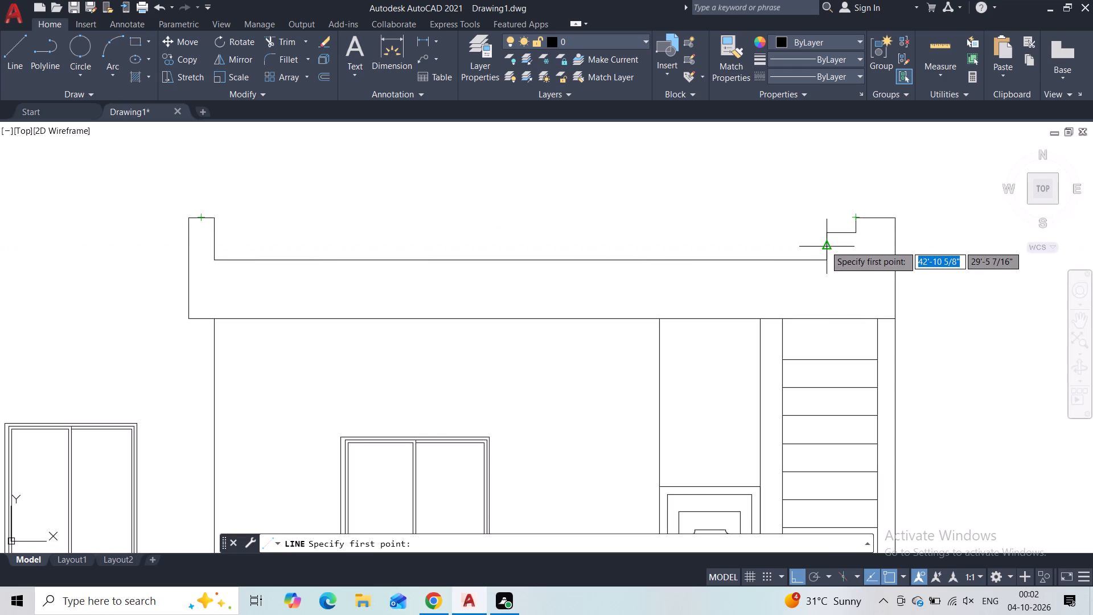
scroll(825, 242, "up", 3)
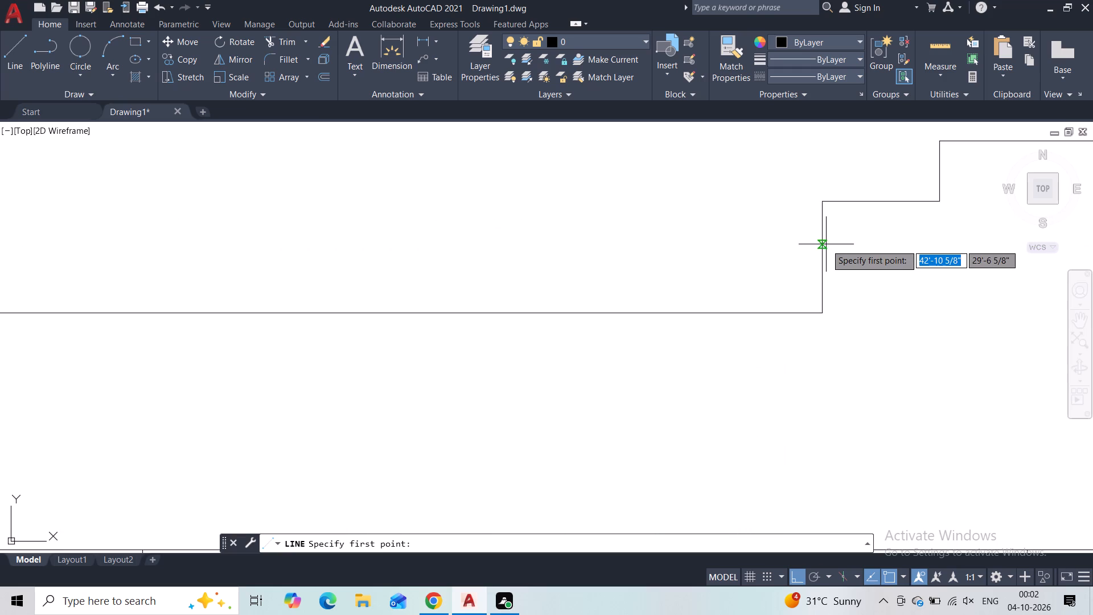
left_click(821, 246)
middle_click_drag(602, 256, 716, 237)
scroll(533, 268, "down", 2)
scroll(378, 296, "down", 1)
middle_click_drag(233, 263, 237, 258)
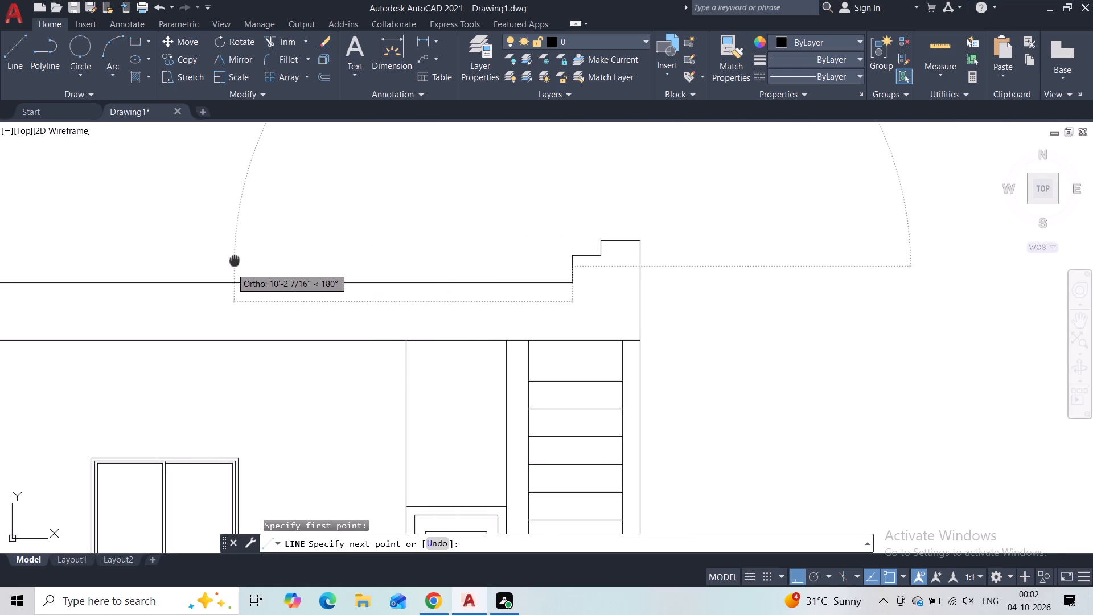
middle_click_drag(237, 258, 440, 236)
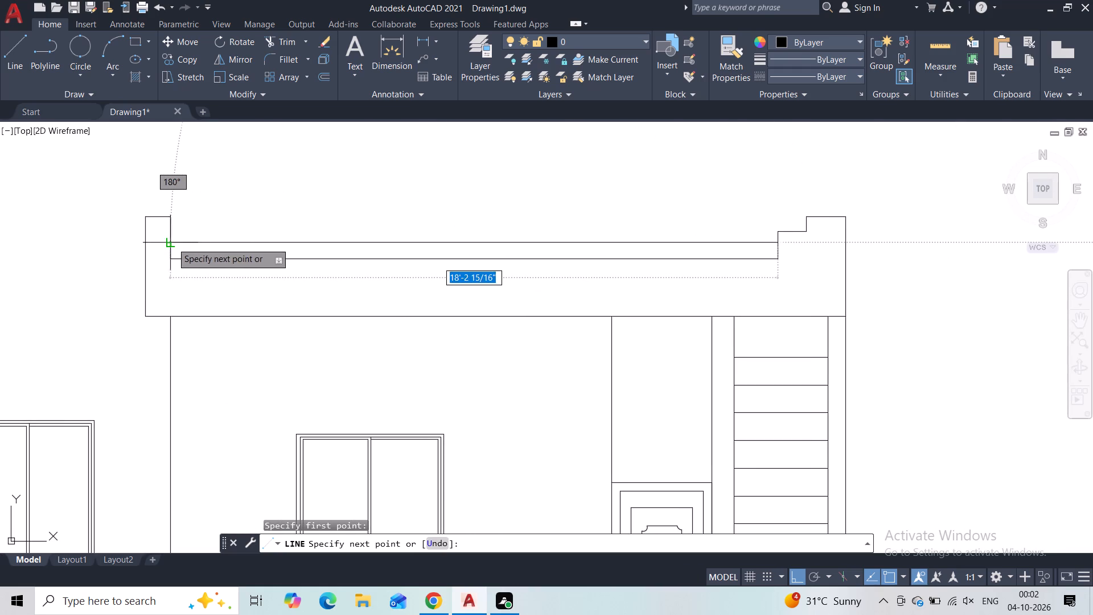
left_click(172, 243)
key("Escape")
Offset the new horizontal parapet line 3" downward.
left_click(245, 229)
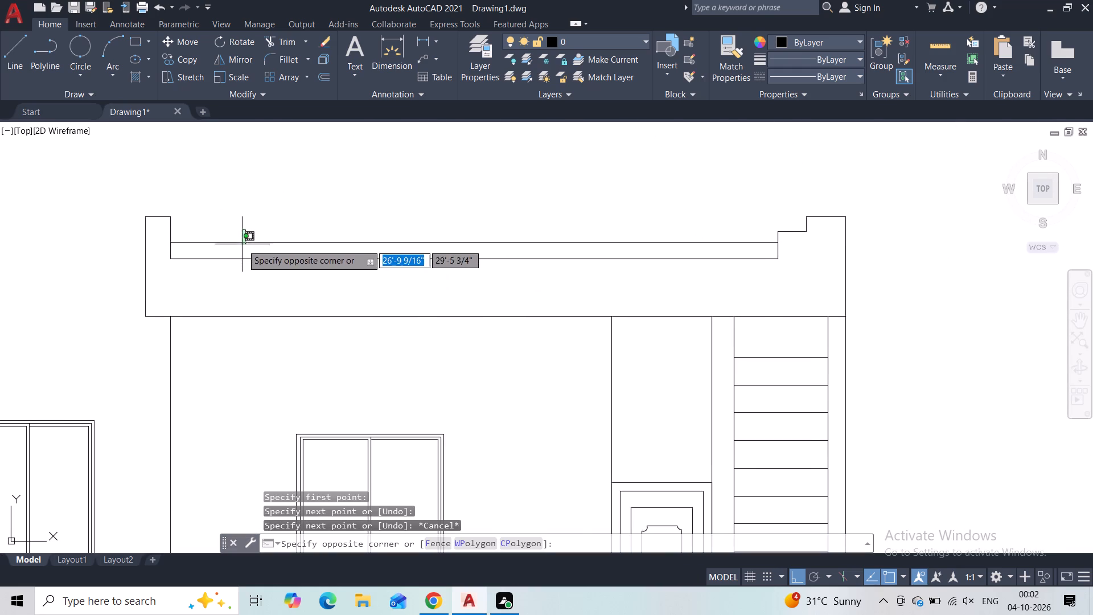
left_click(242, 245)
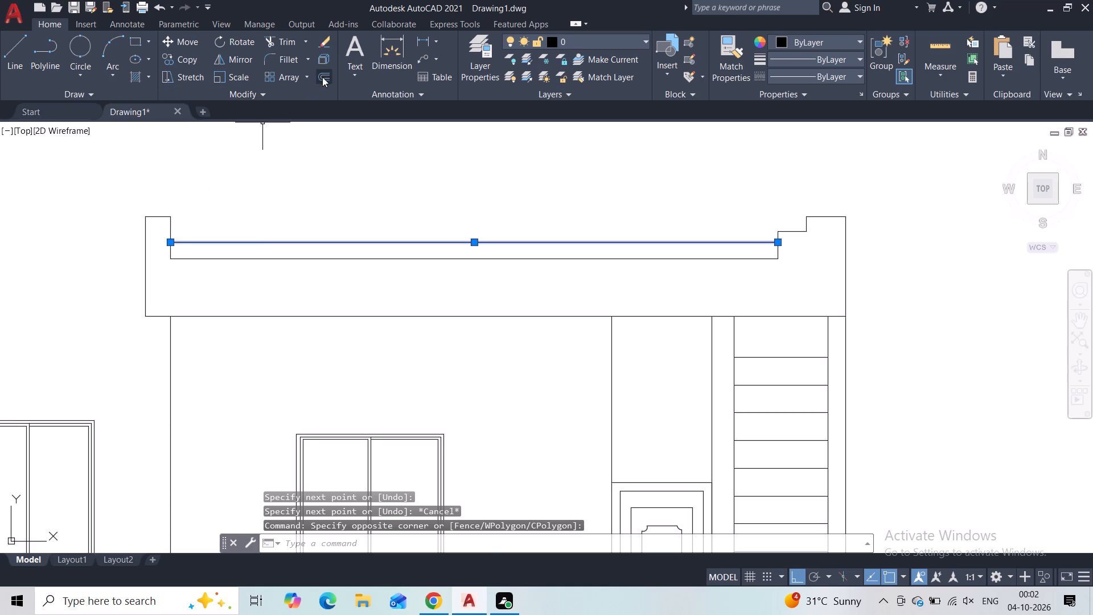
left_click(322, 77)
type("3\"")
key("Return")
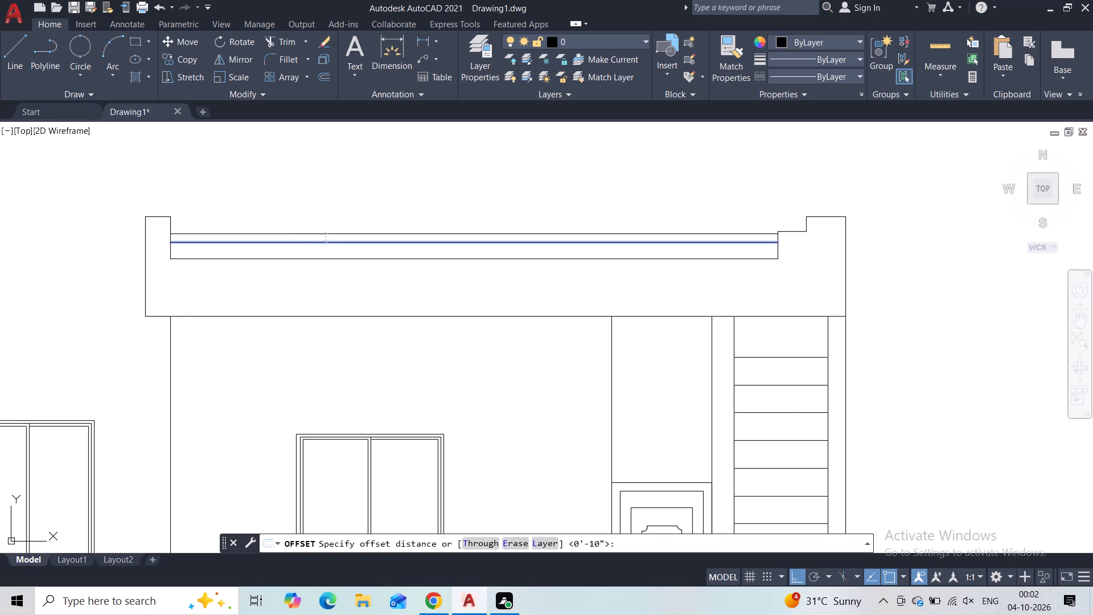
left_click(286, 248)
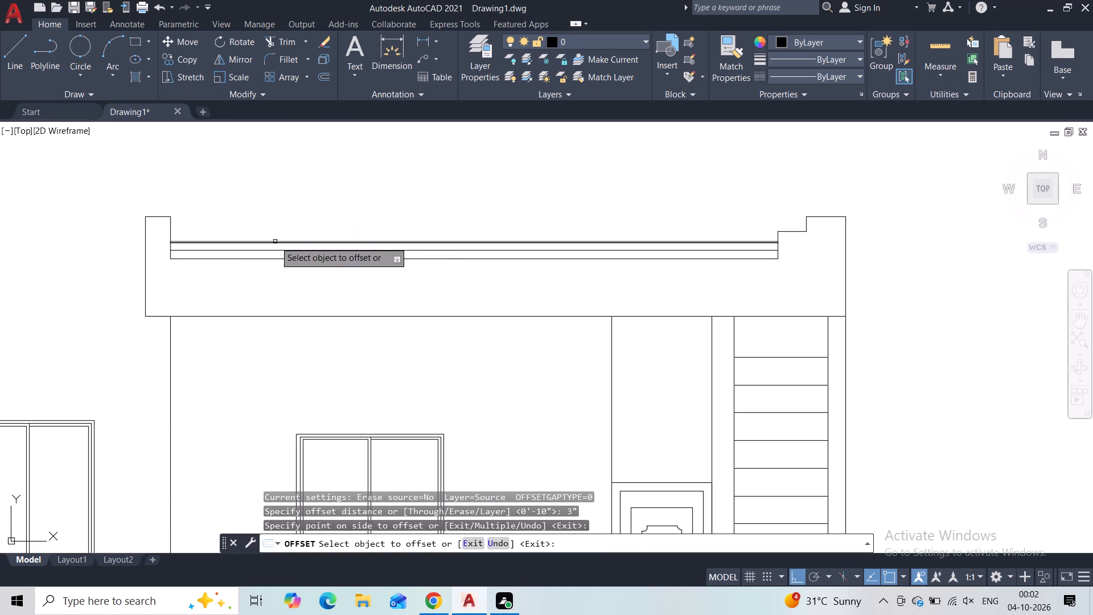
Draw a second horizontal line about 18'-11" long from the parapet's upper step riser across to the left post.
scroll(275, 241, "down", 3)
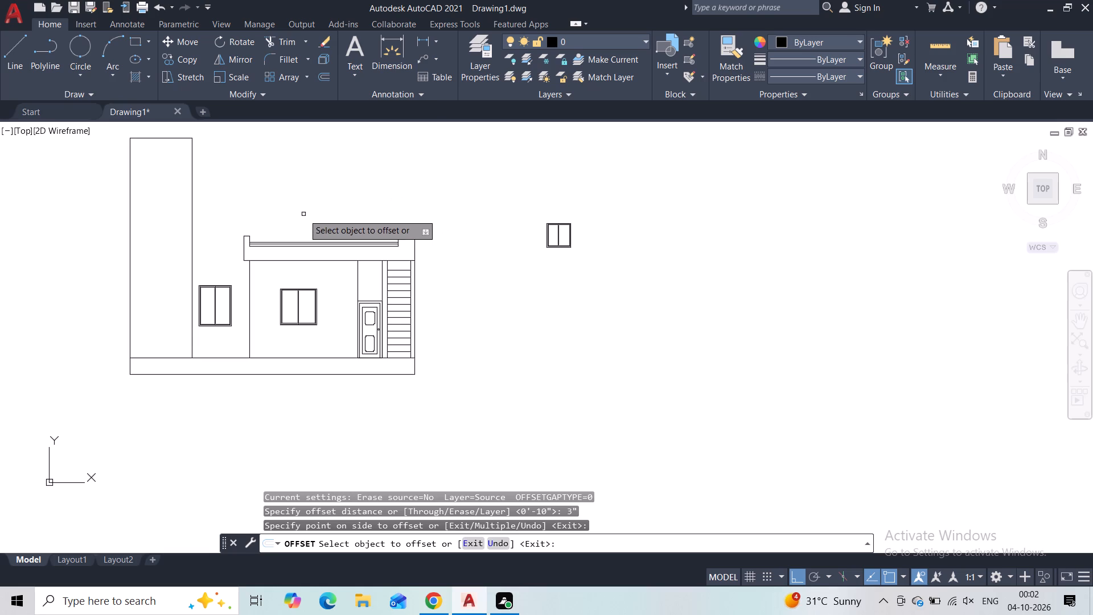
scroll(303, 207, "up", 2)
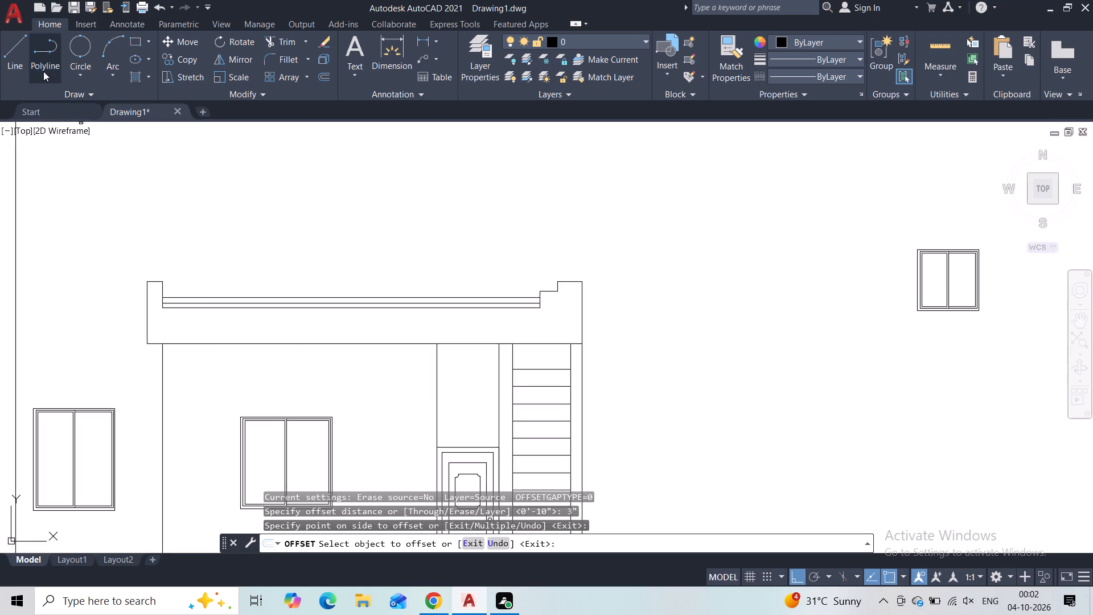
left_click(17, 62)
scroll(554, 288, "up", 3)
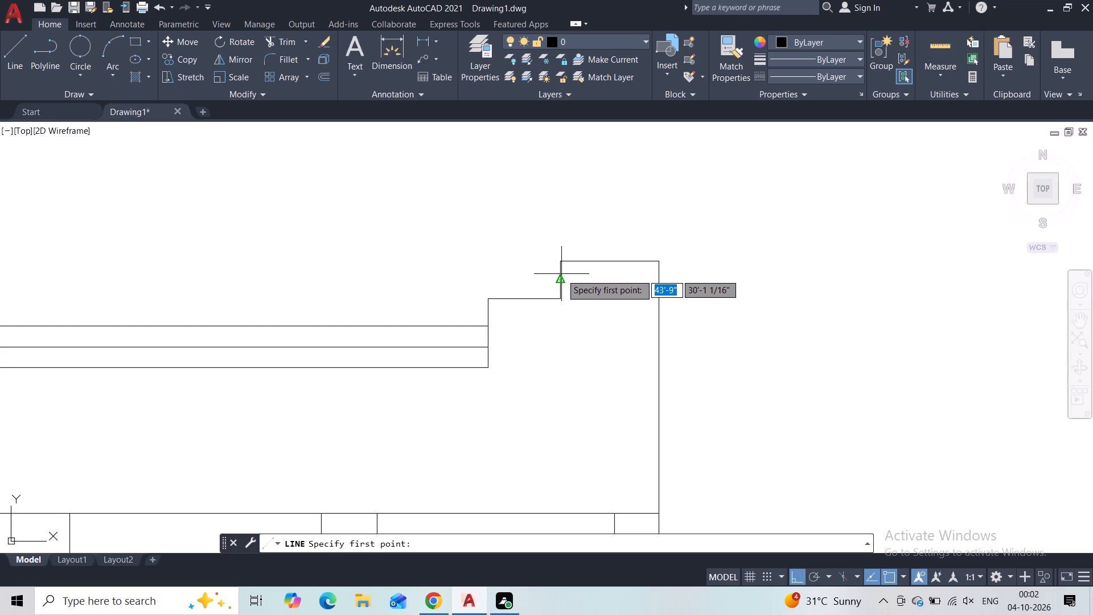
scroll(561, 274, "up", 4)
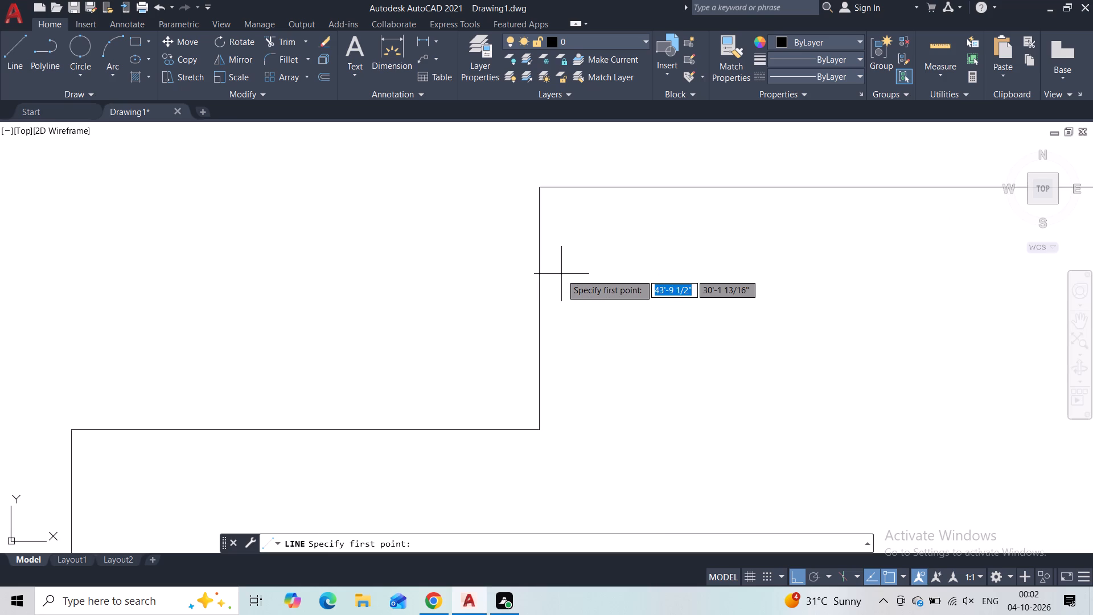
left_click(539, 277)
scroll(424, 276, "down", 3)
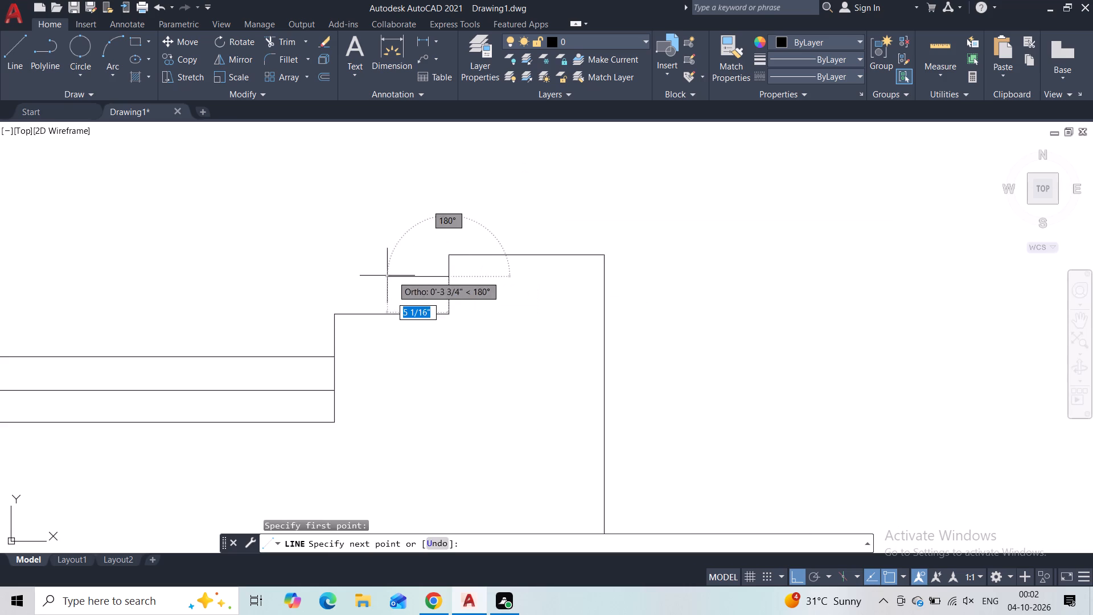
middle_click_drag(387, 277, 597, 270)
scroll(384, 310, "down", 3)
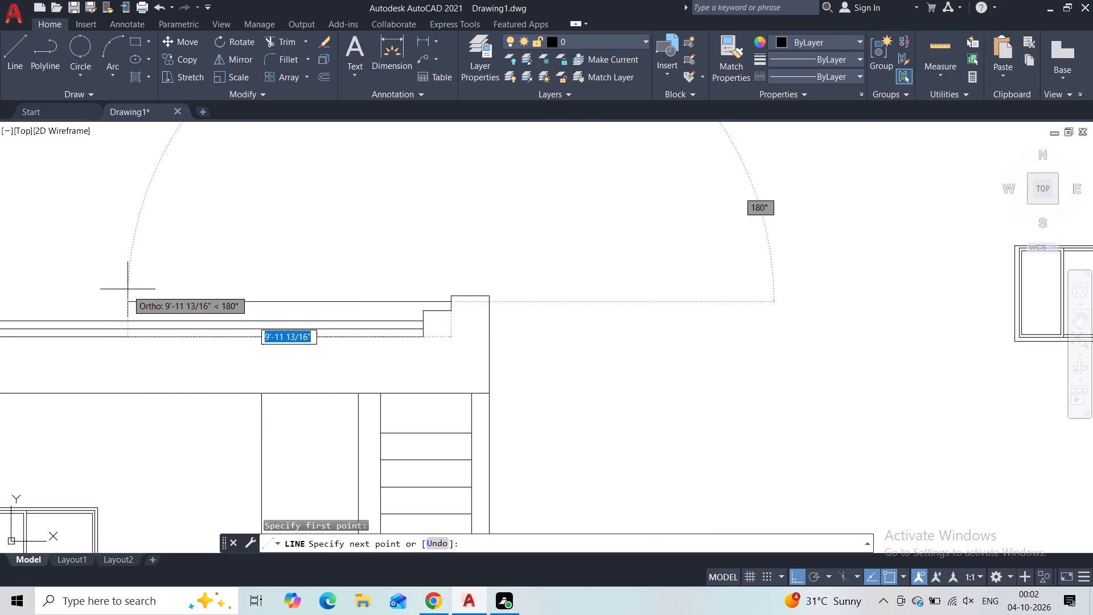
middle_click_drag(134, 288, 445, 269)
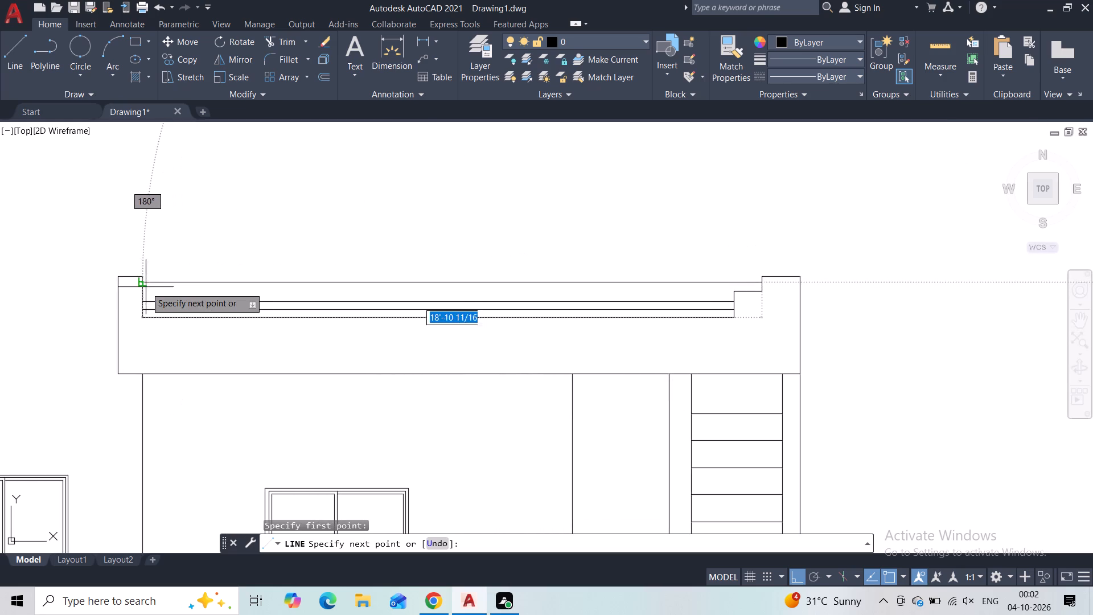
left_click(143, 287)
key("Escape")
Offset the upper horizontal parapet line 2" downward.
left_click(306, 260)
left_click(285, 282)
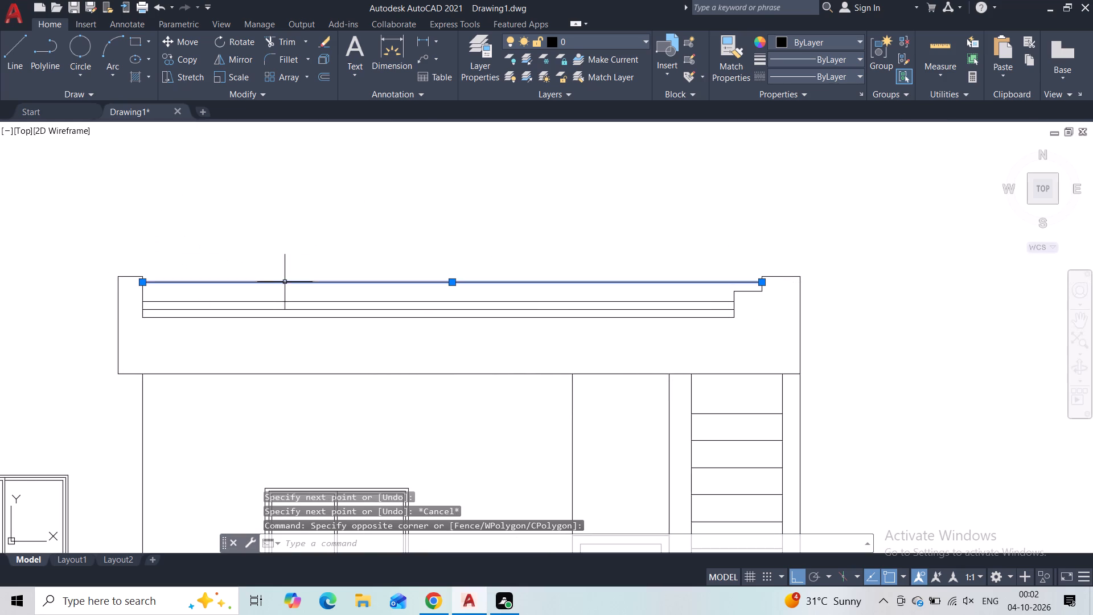
left_click(326, 80)
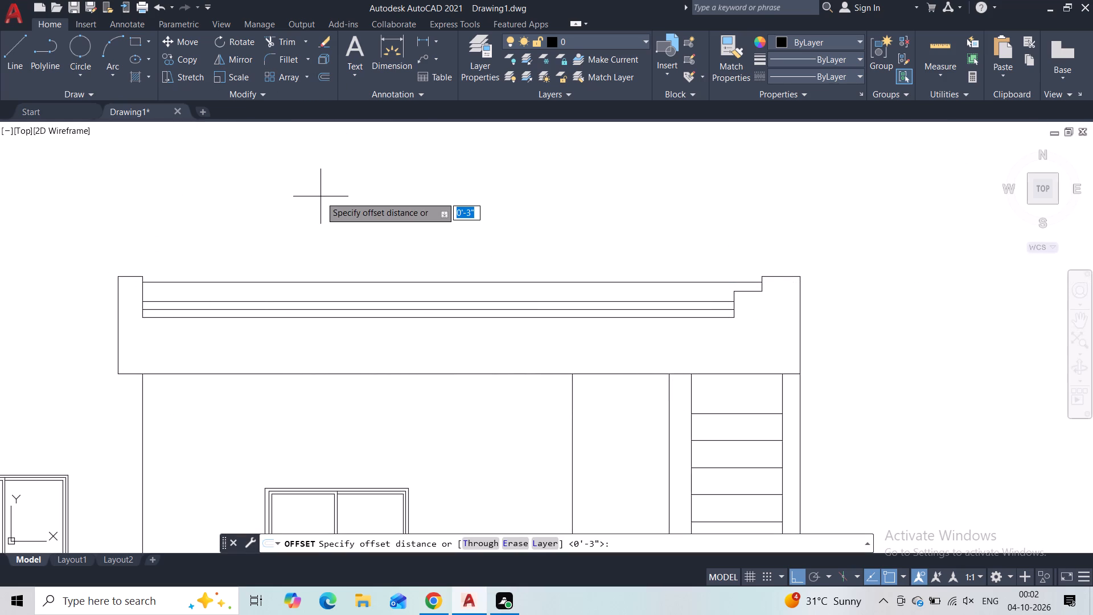
type("2\"")
key("Return")
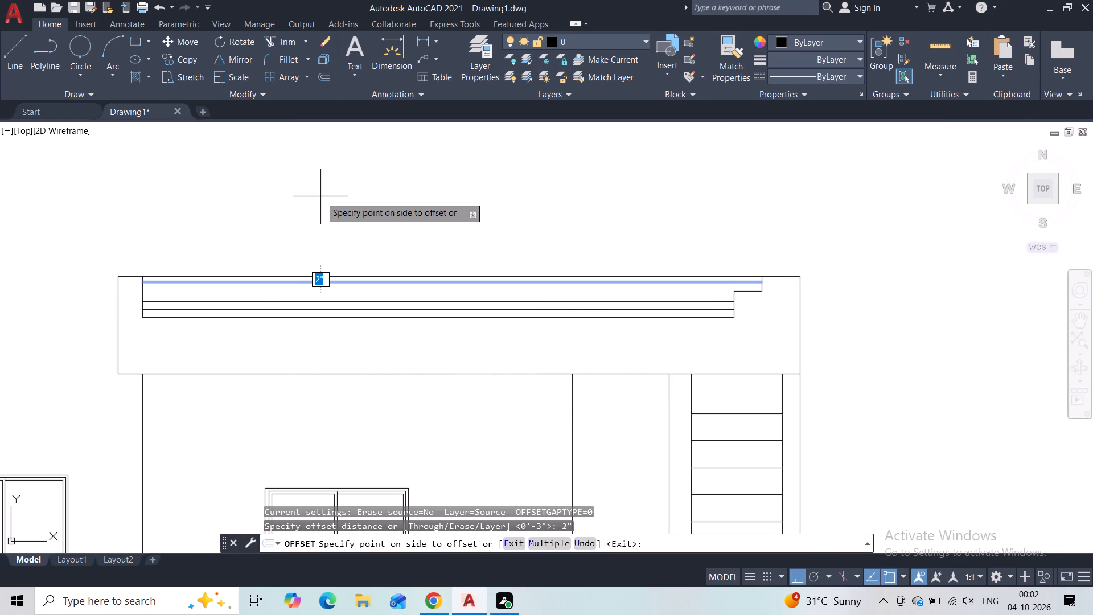
left_click(336, 296)
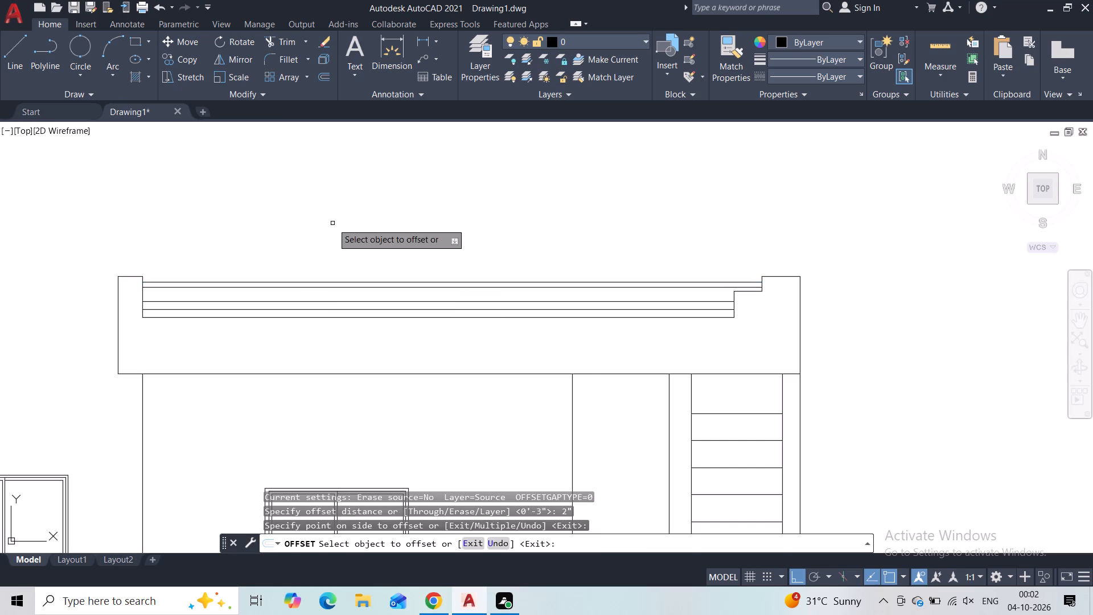
key("Escape")
Replace the 3" offset copy of the lower parapet line with a copy offset 2" downward.
scroll(331, 235, "down", 1)
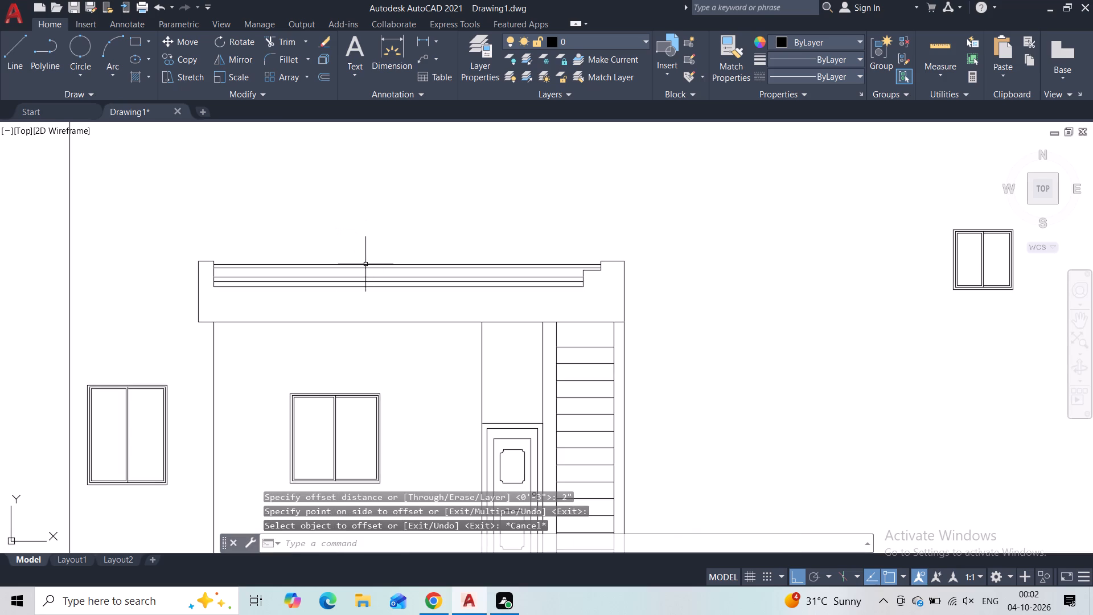
left_click(368, 281)
scroll(365, 277, "up", 2)
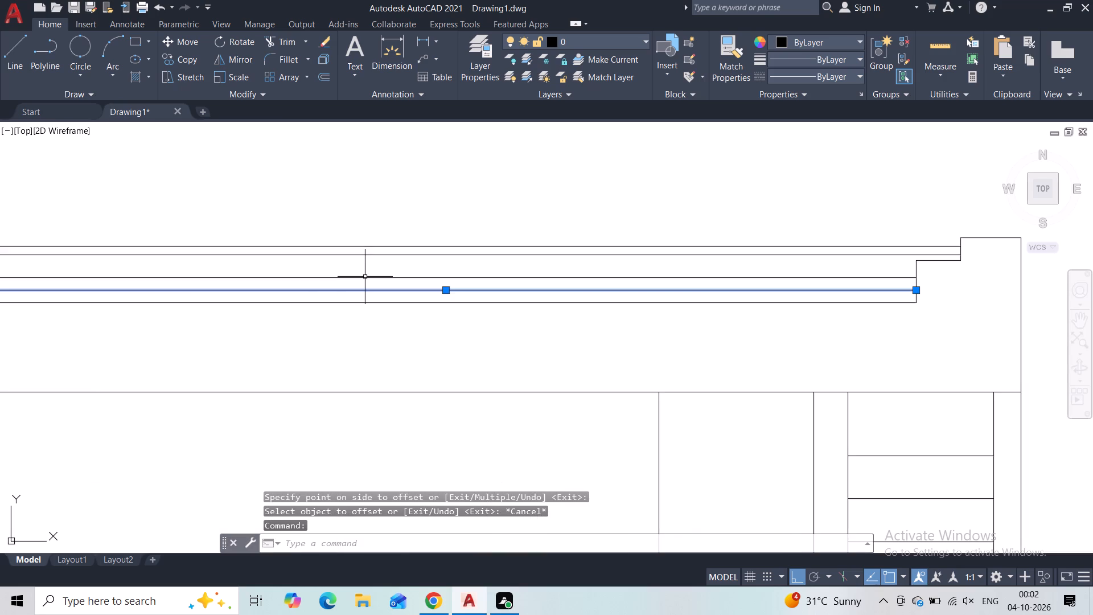
key("Delete")
left_click(364, 277)
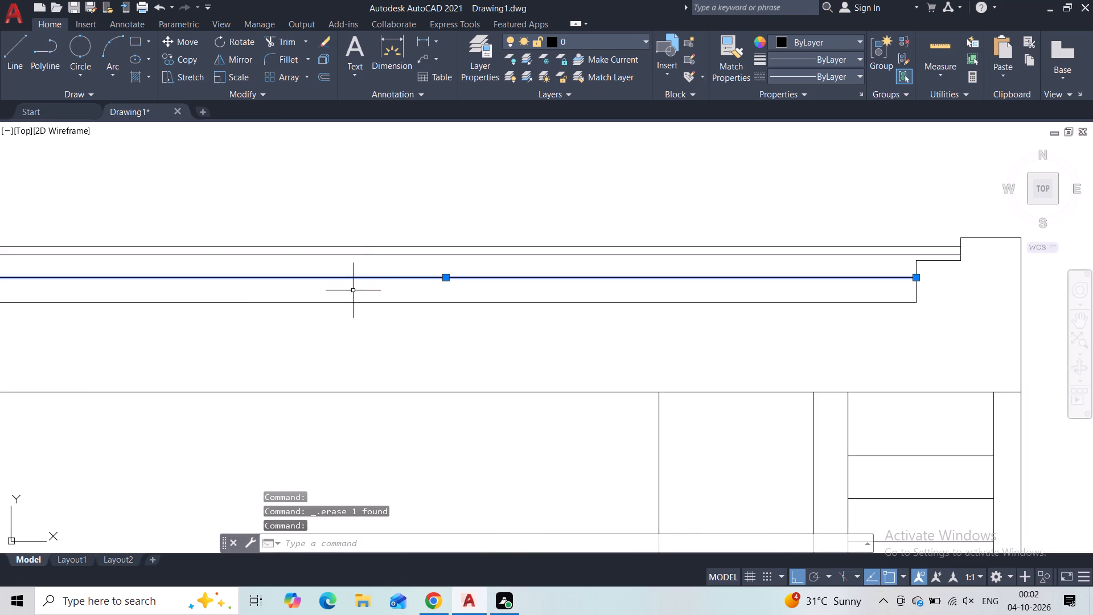
left_click(319, 76)
type("2\"")
key("Return")
left_click(350, 307)
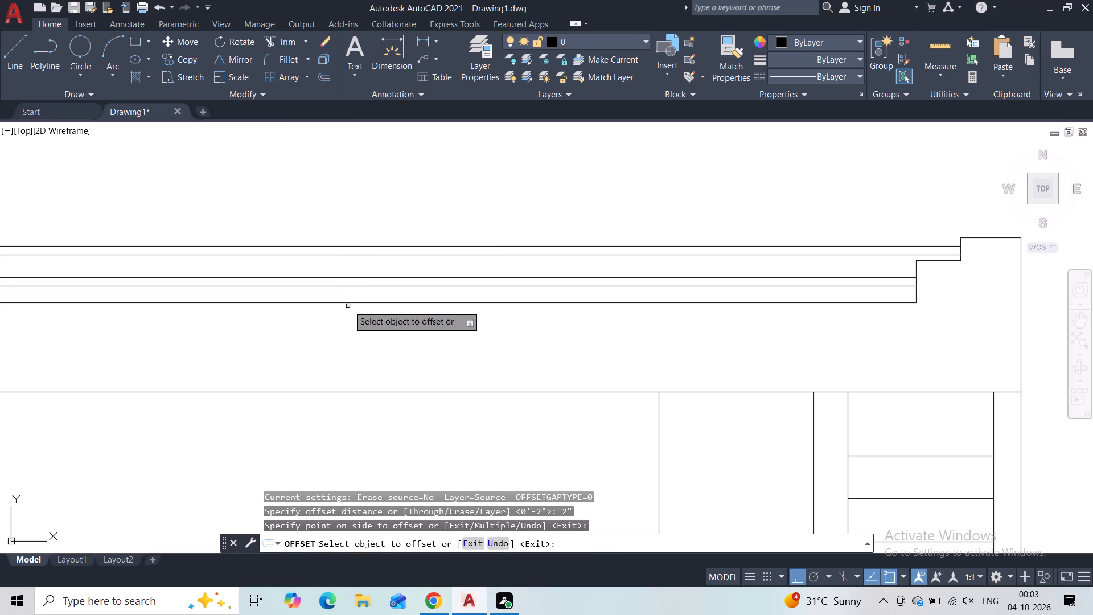
key("Escape")
Place a Stud - Metric block from the Architectural tool palette in the empty area below the spare window, and close the palette.
scroll(353, 217, "down", 3)
middle_click_drag(359, 206, 367, 223)
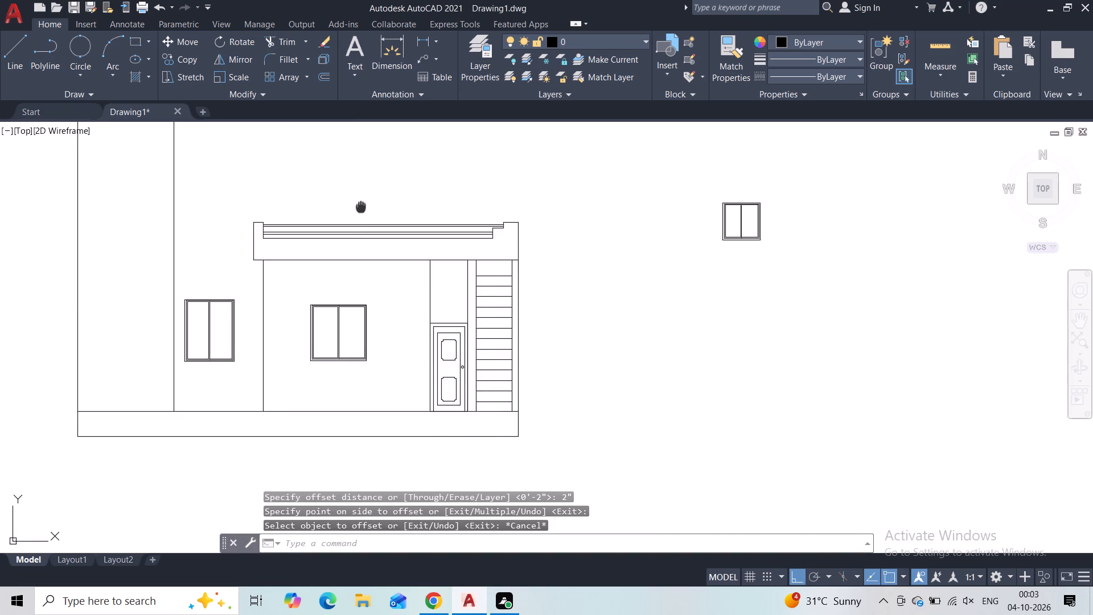
middle_click_drag(367, 223, 367, 231)
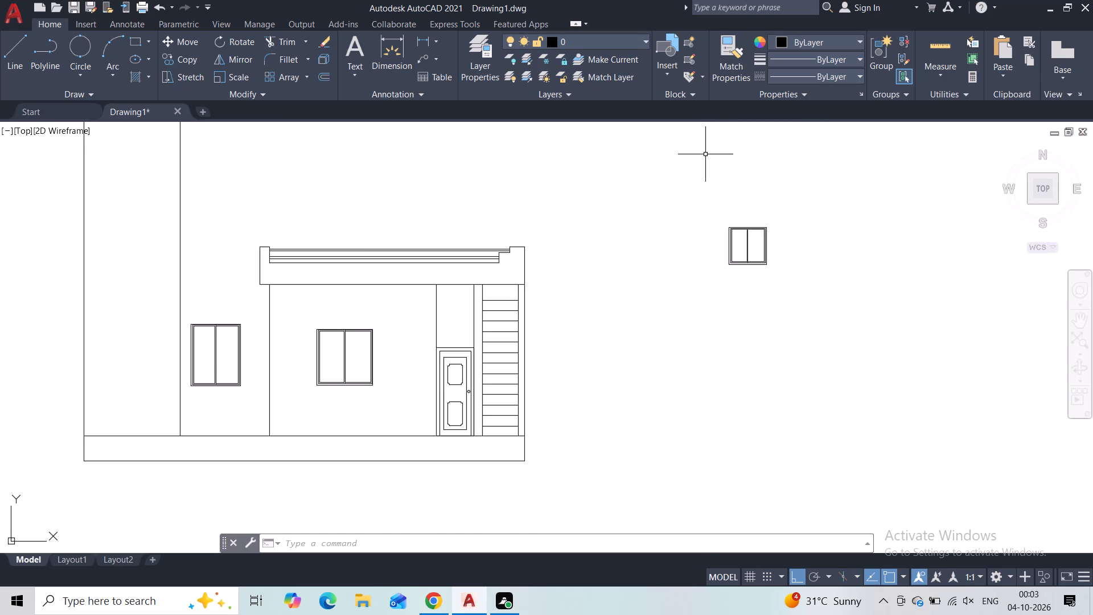
key("ctrl+3")
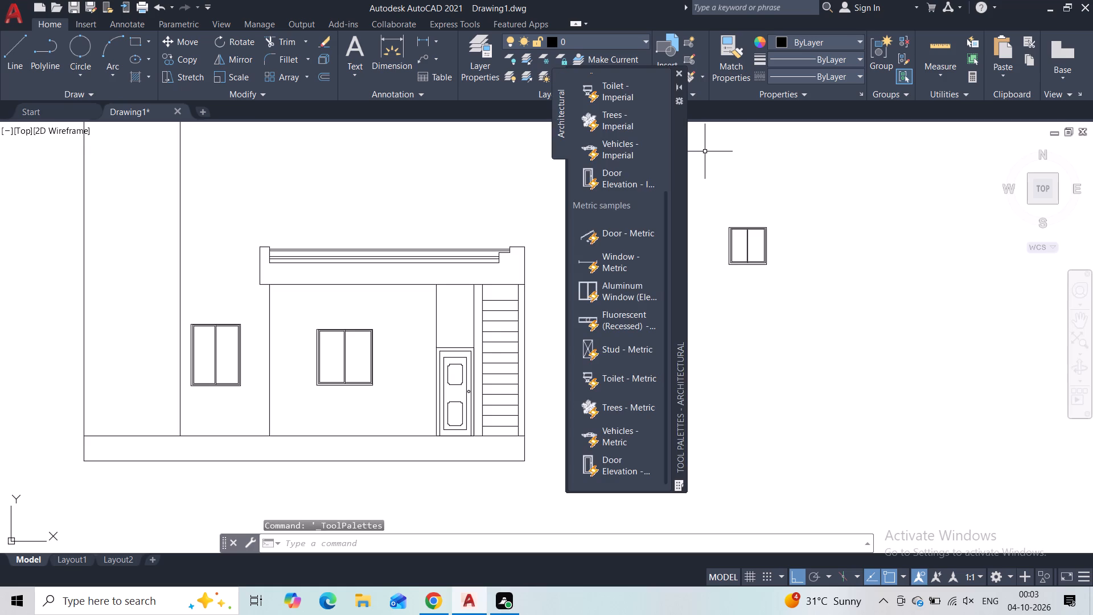
left_click_drag(613, 352, 739, 370)
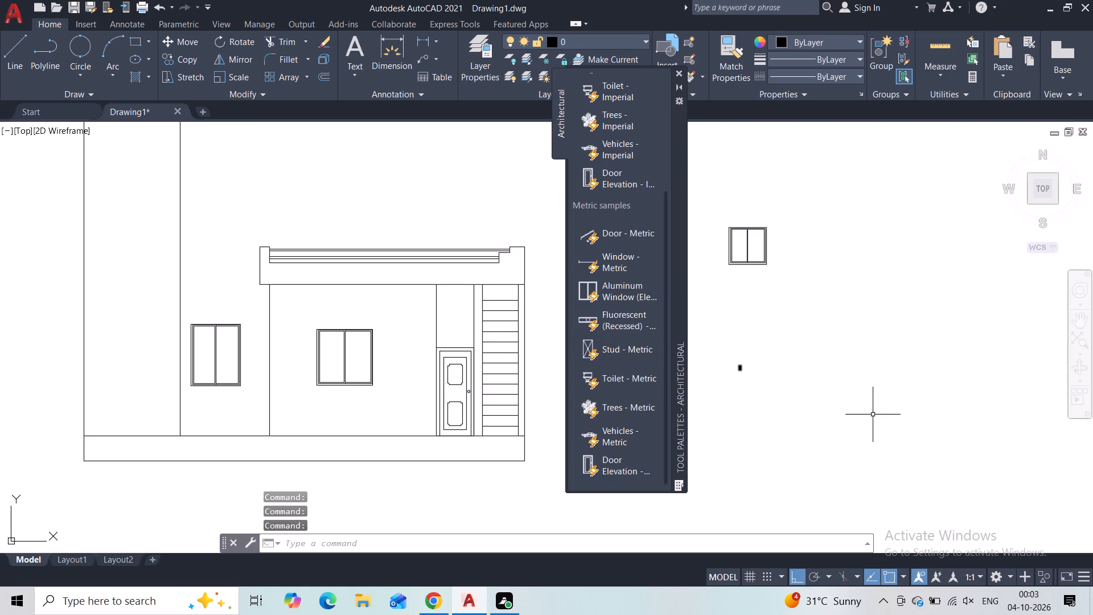
key("Escape")
left_click(677, 69)
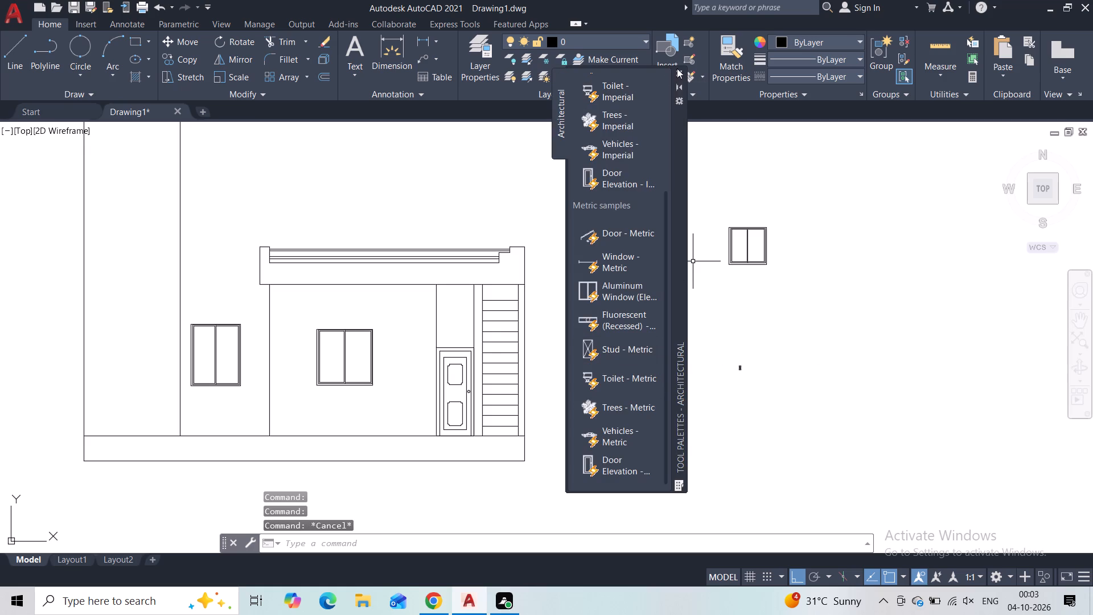
left_click(677, 76)
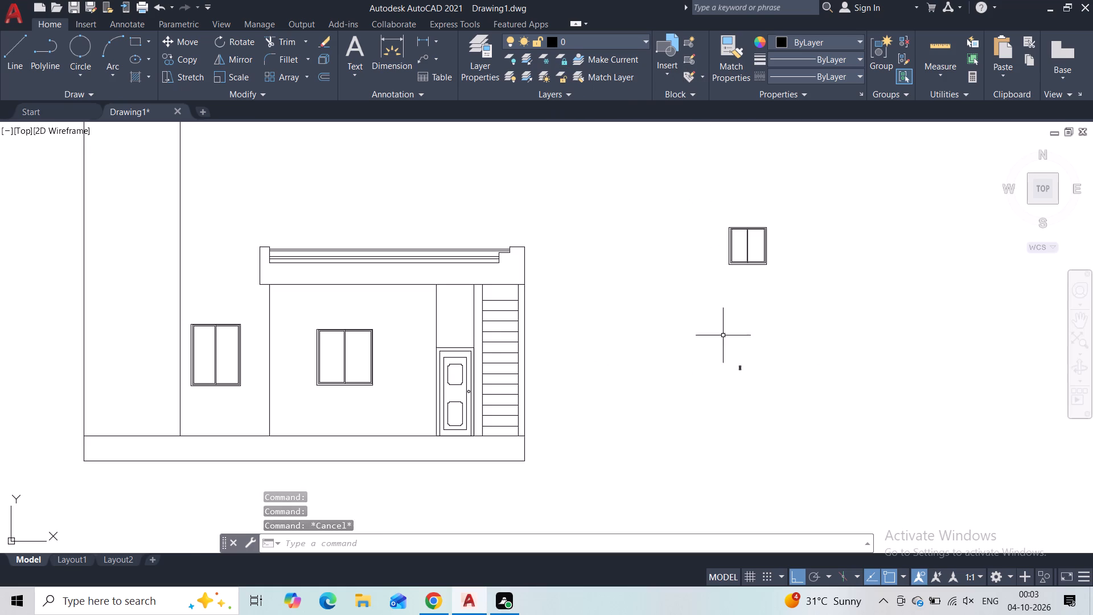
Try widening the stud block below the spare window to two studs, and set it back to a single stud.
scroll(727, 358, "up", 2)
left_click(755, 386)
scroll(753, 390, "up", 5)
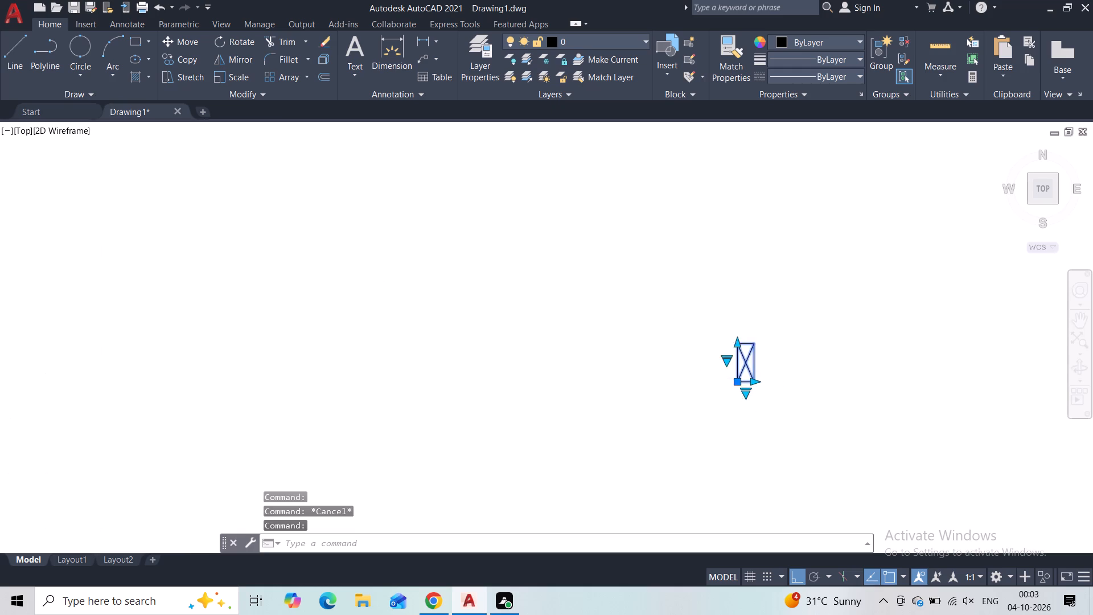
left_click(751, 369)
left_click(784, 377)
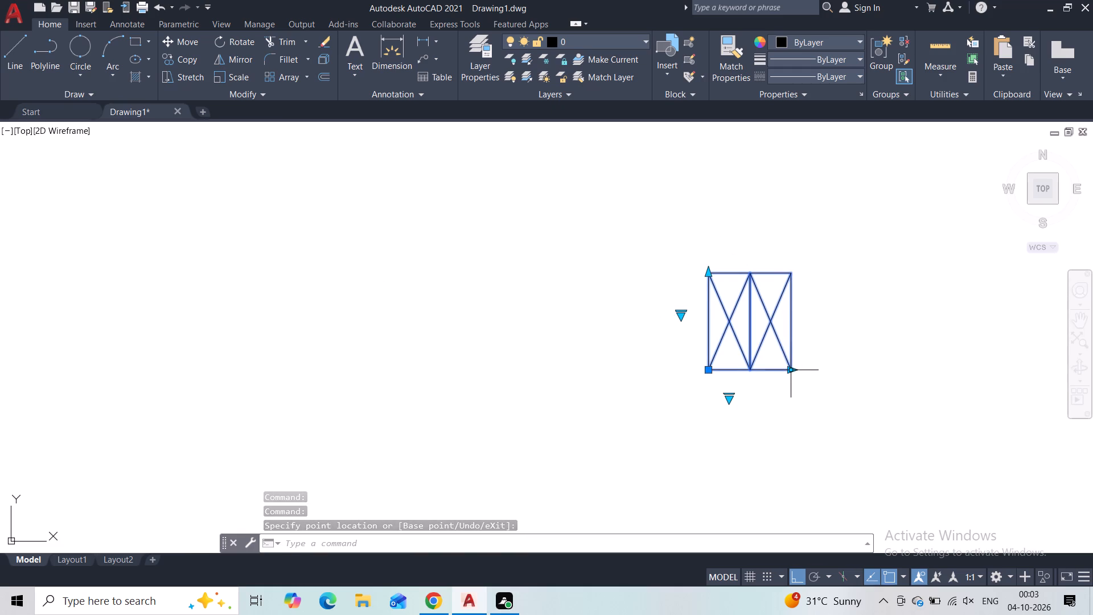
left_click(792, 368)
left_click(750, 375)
Stretch the stud block upward to a taller size while keeping its single-stud width.
left_click(710, 274)
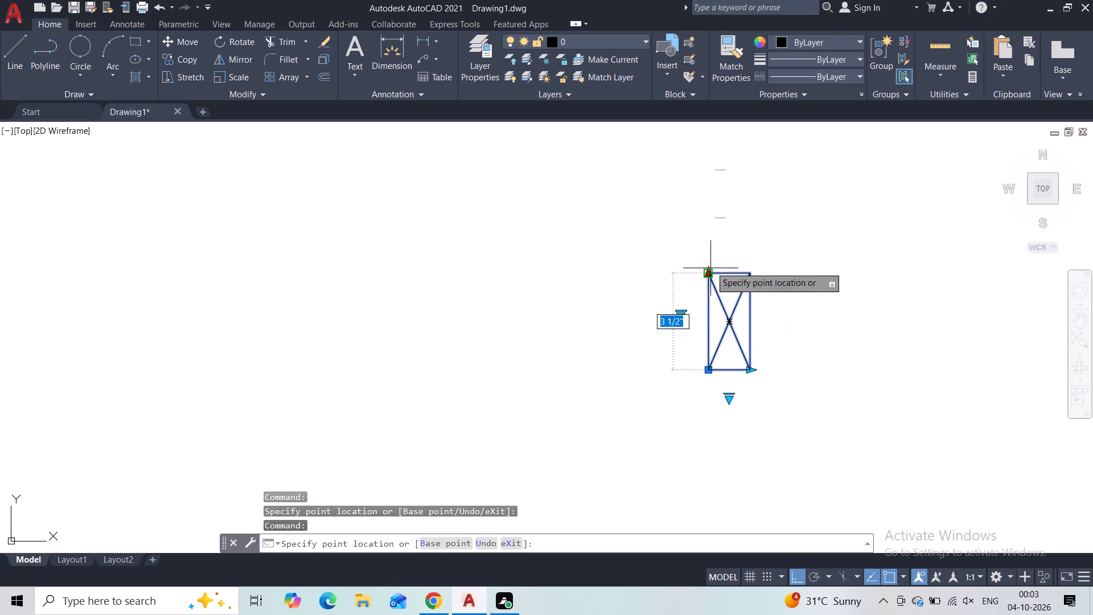
left_click(713, 226)
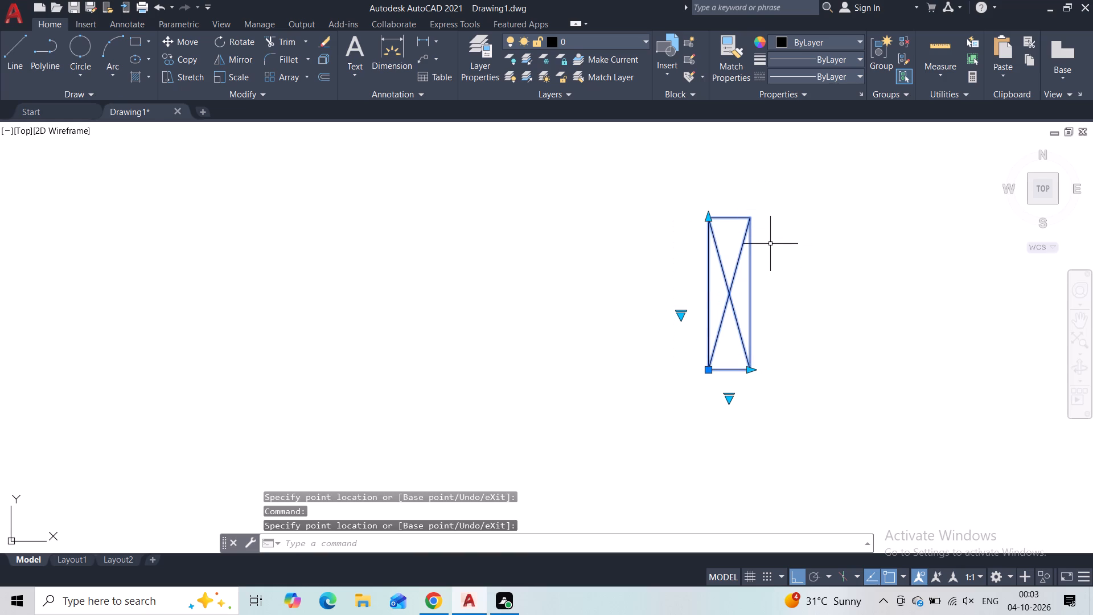
key("Escape")
scroll(769, 248, "down", 8)
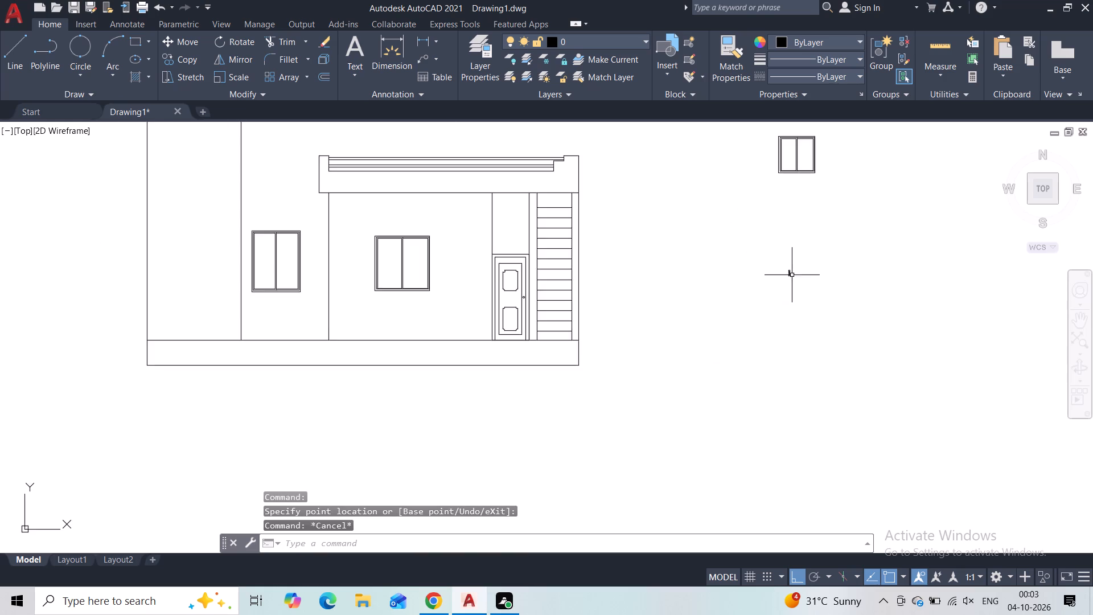
Scale the stud block up by eye to several times its size, using its lower-right corner as base point.
scroll(788, 272, "up", 3)
left_click(780, 272)
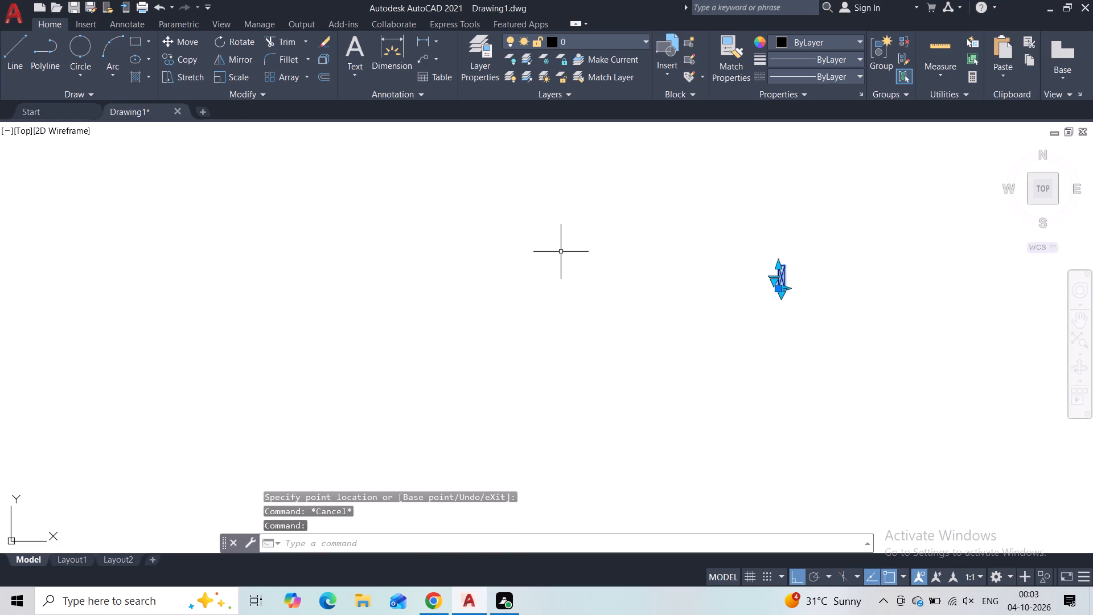
left_click(248, 82)
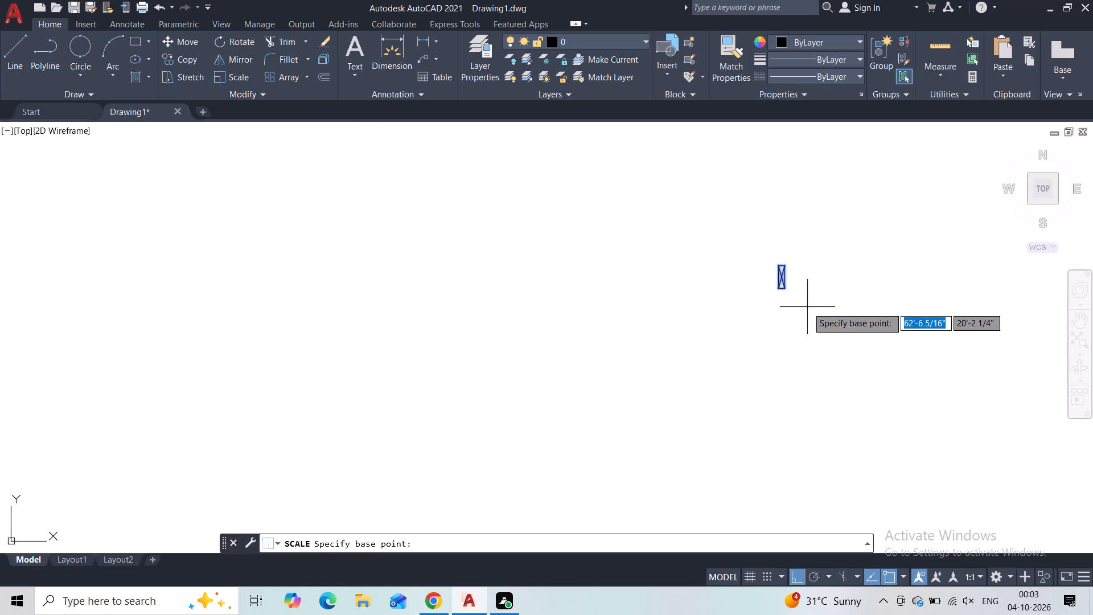
left_click(788, 288)
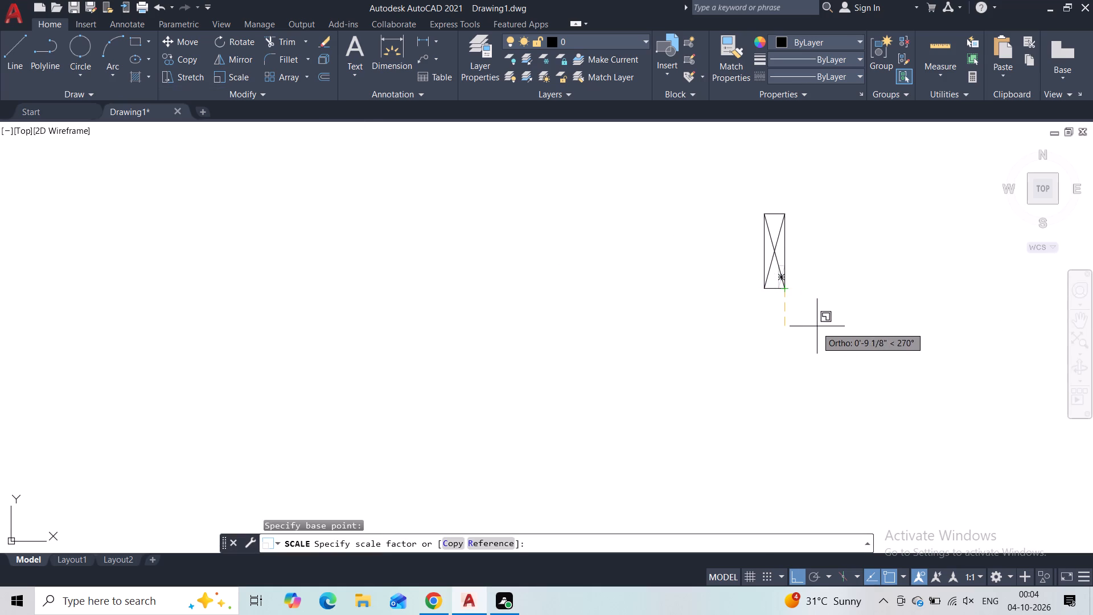
left_click(846, 346)
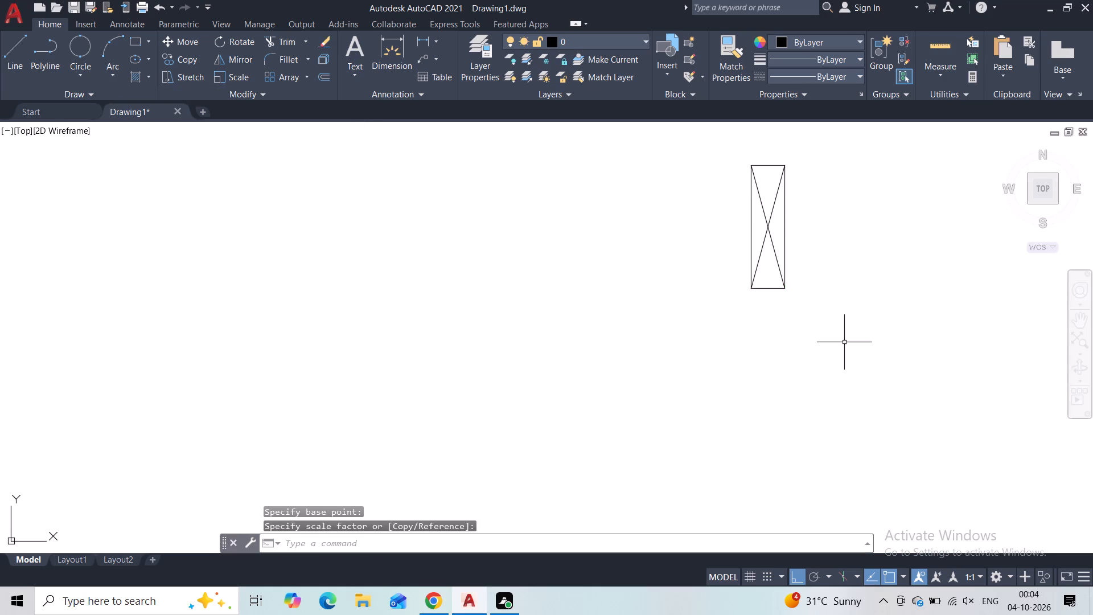
scroll(811, 257, "down", 2)
scroll(731, 280, "down", 1)
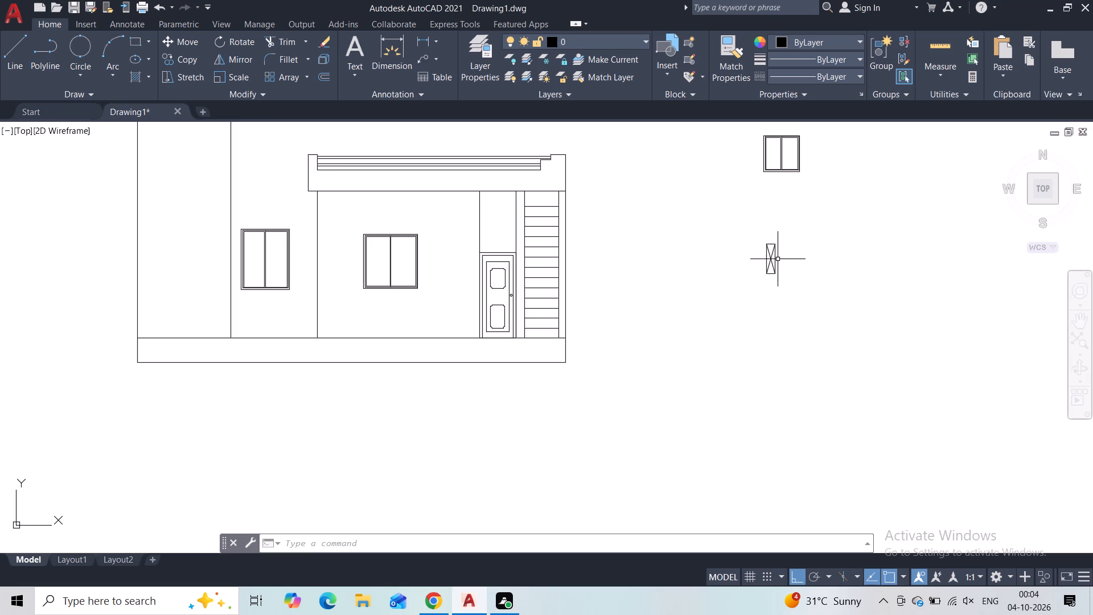
Turn Ortho off and move the enlarged stud block by its upper-left corner into the parapet's right end post.
left_click(774, 260)
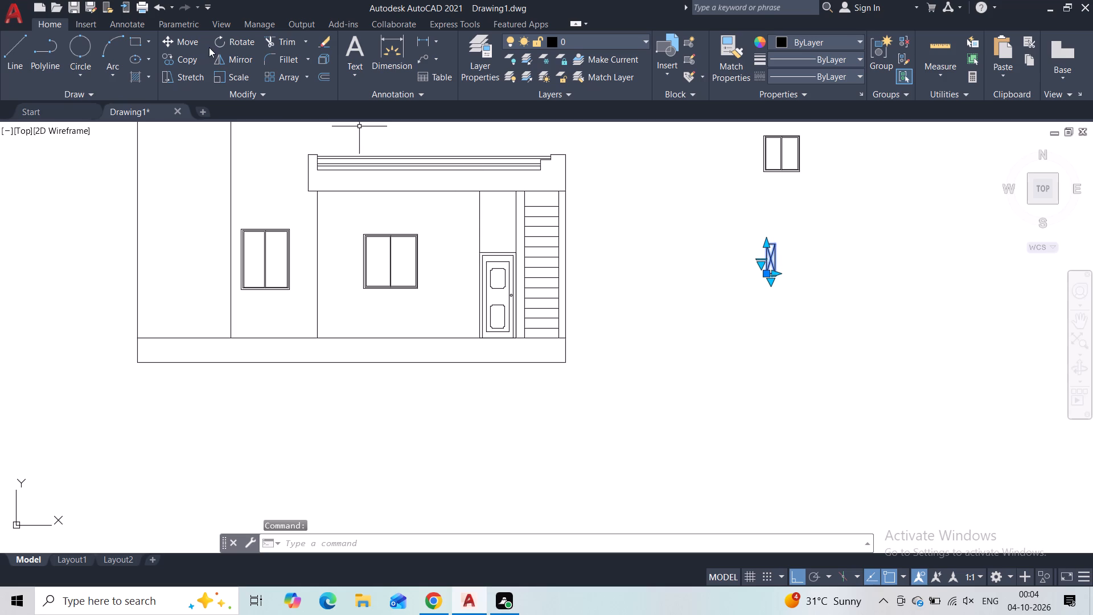
left_click(172, 35)
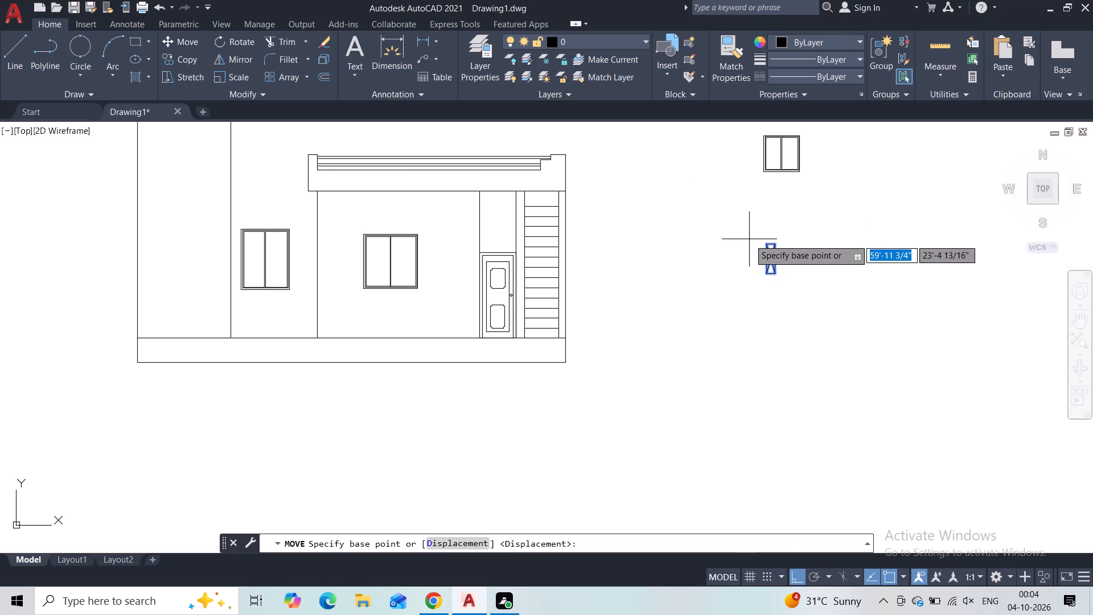
left_click(767, 244)
scroll(558, 183, "up", 1)
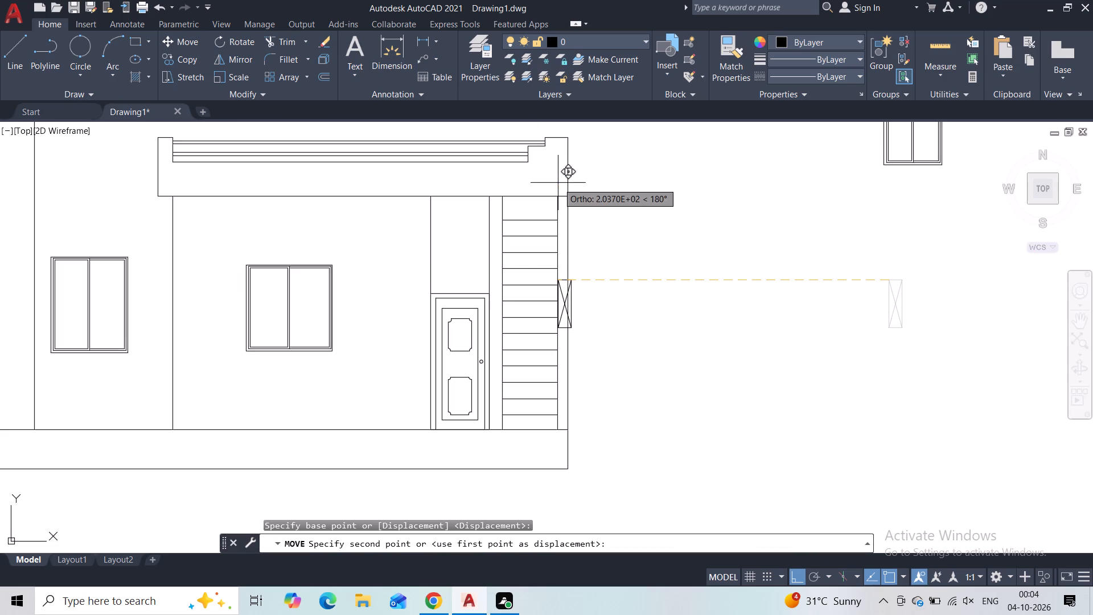
key("F8")
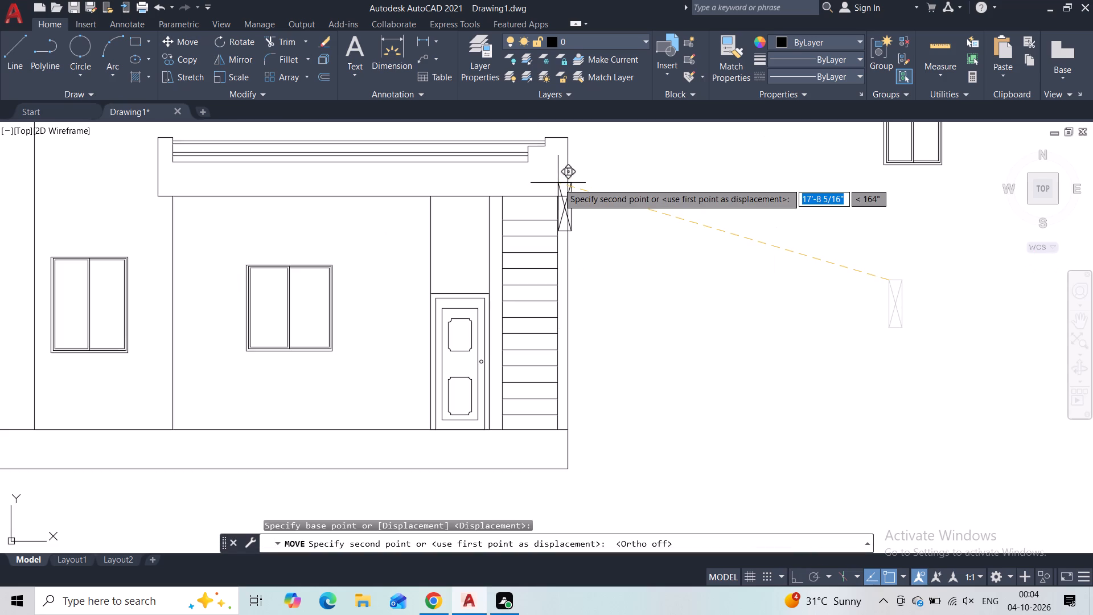
scroll(552, 175, "up", 1)
middle_click_drag(533, 147, 495, 255)
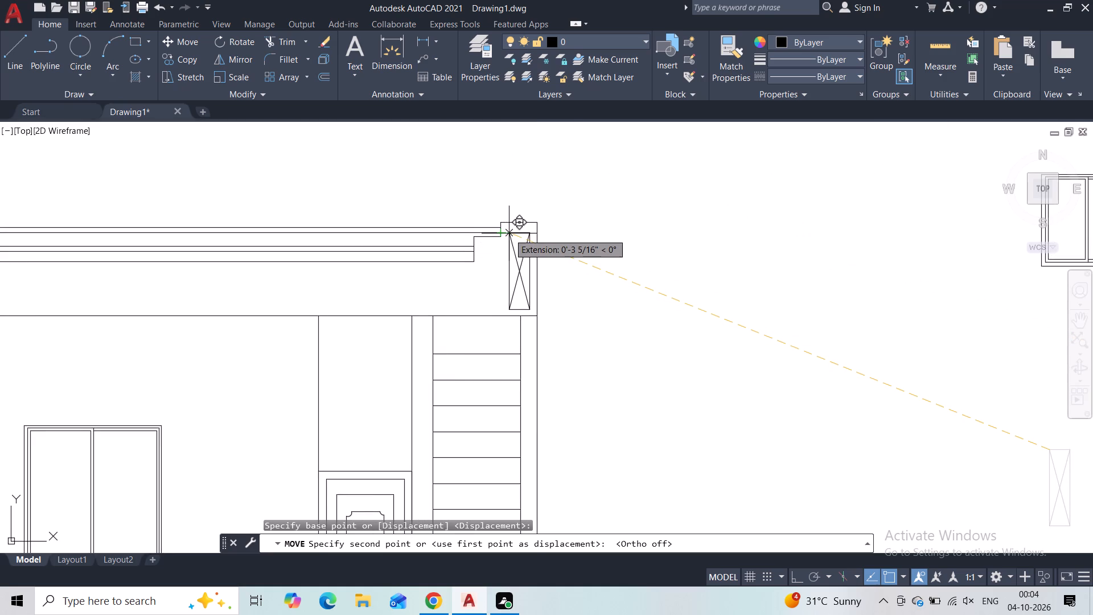
left_click(509, 233)
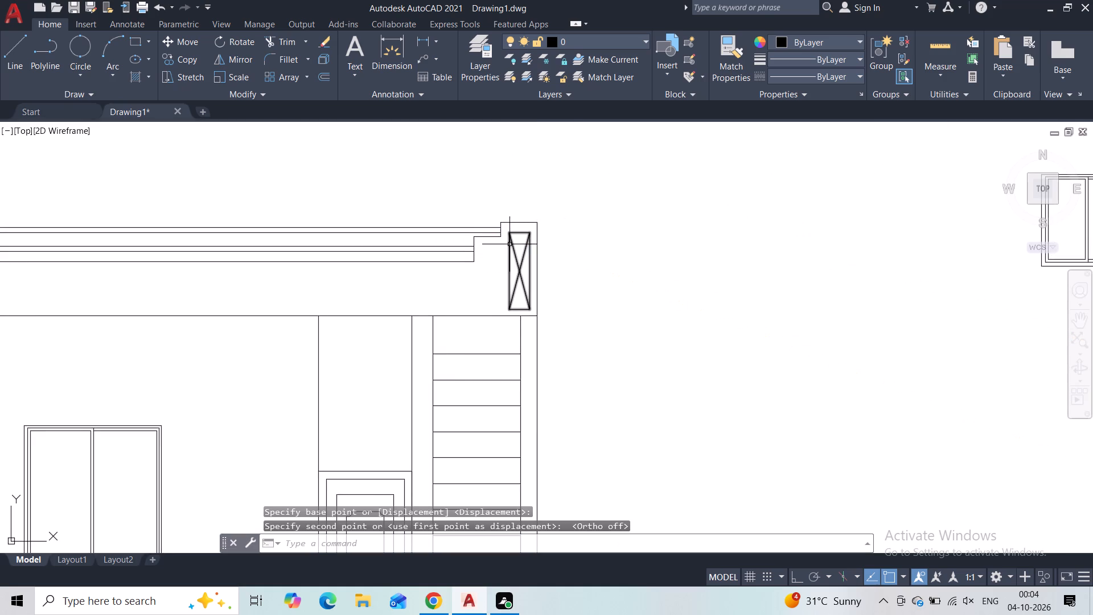
left_click(509, 244)
key("Escape")
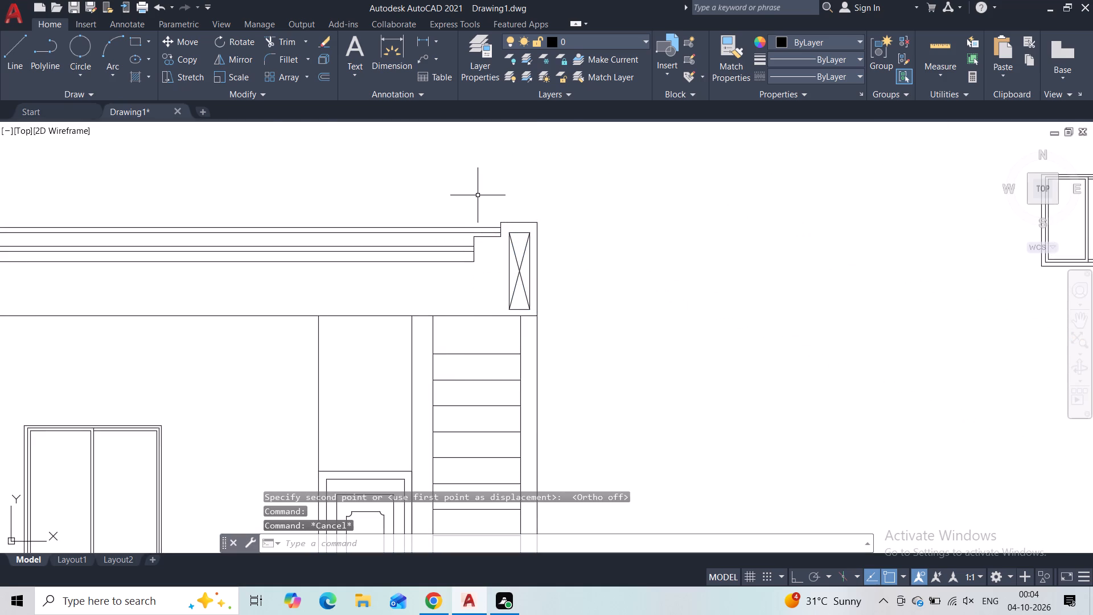
Copy the stud block from the right end post to the upper corner of the adjoining lower parapet step.
left_click(511, 251)
left_click(186, 59)
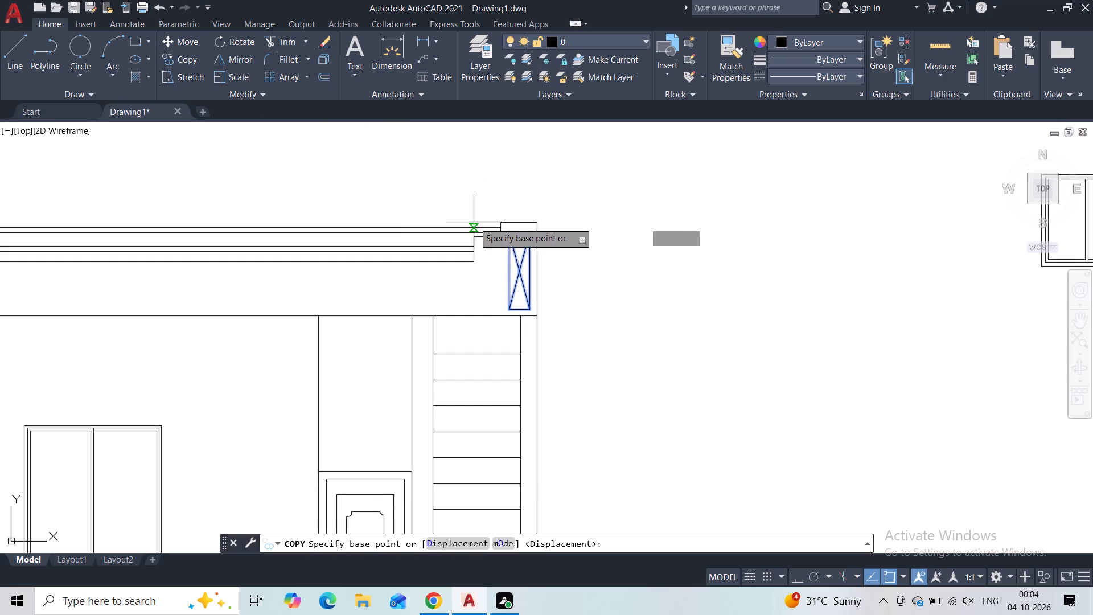
left_click(509, 236)
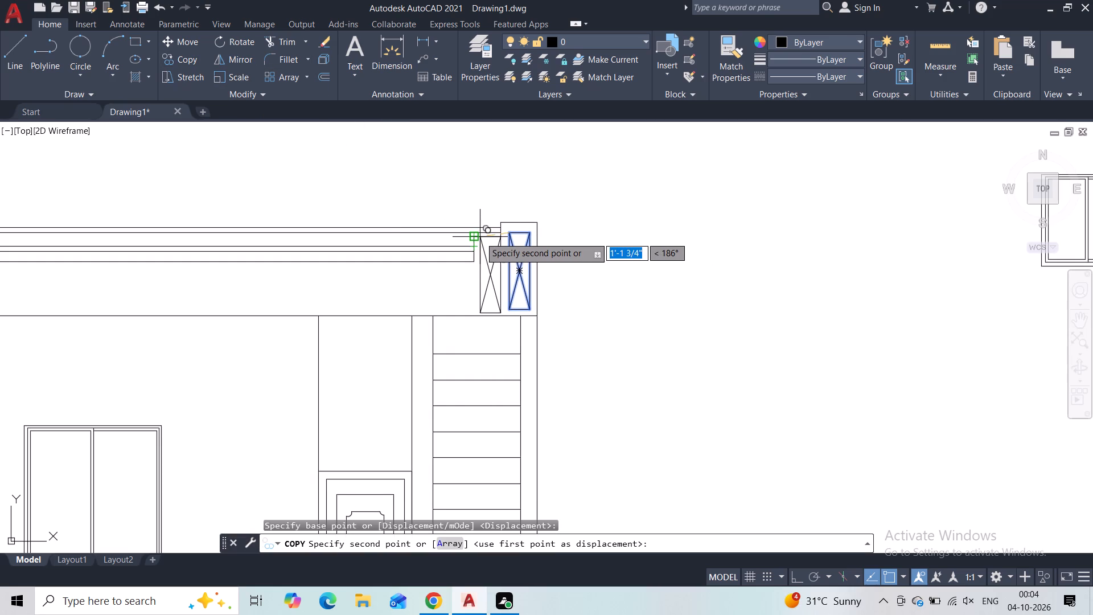
left_click(480, 237)
key("Escape")
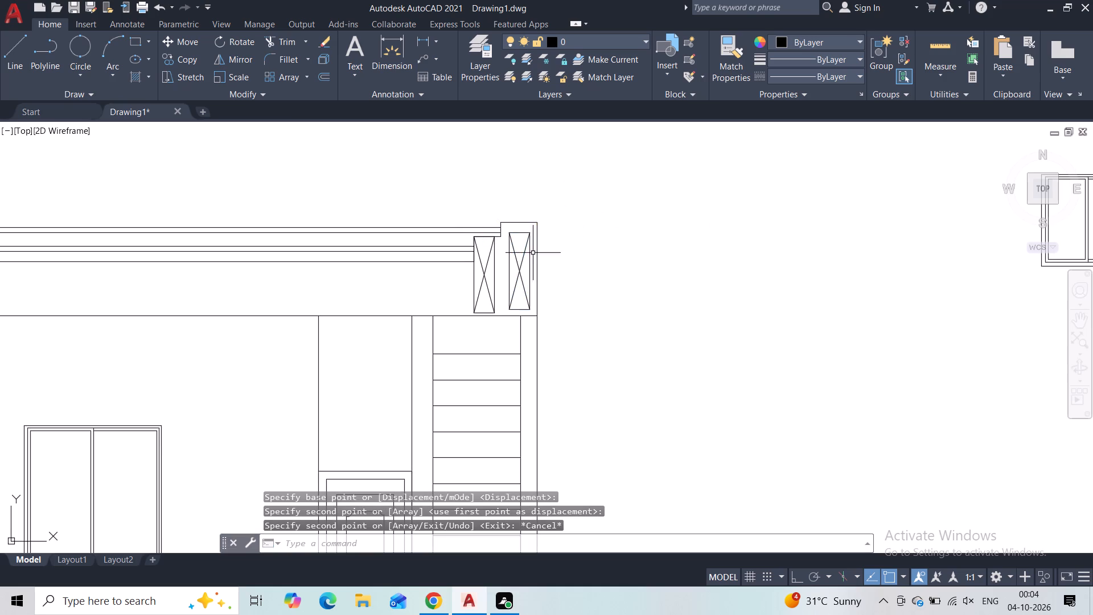
Shorten the copied stud block from its top to a height of about 1'-6 3/4".
left_click(485, 281)
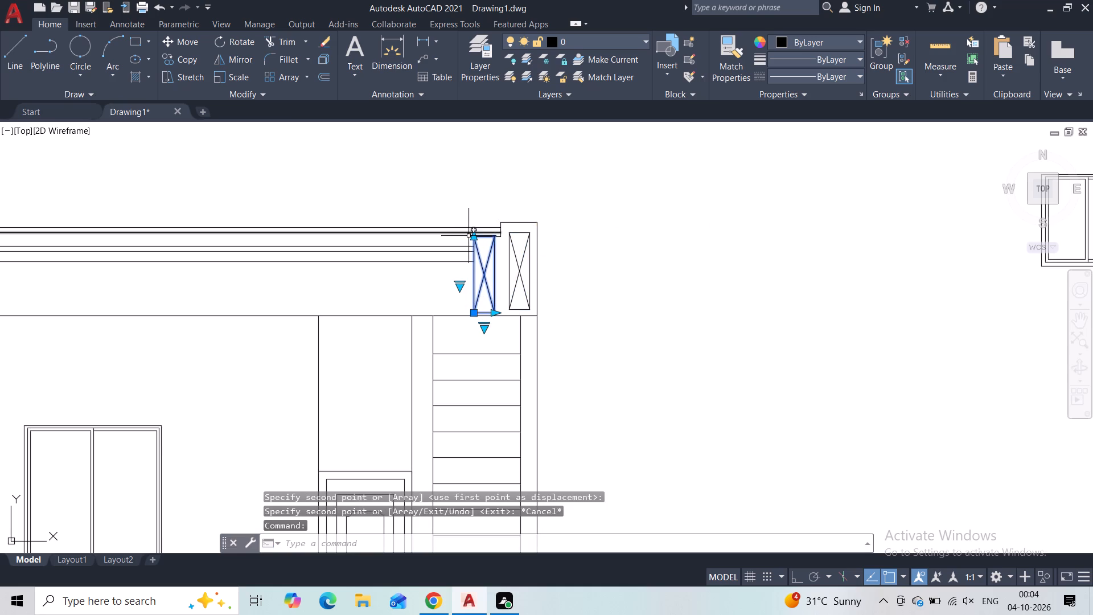
left_click(471, 239)
left_click(474, 269)
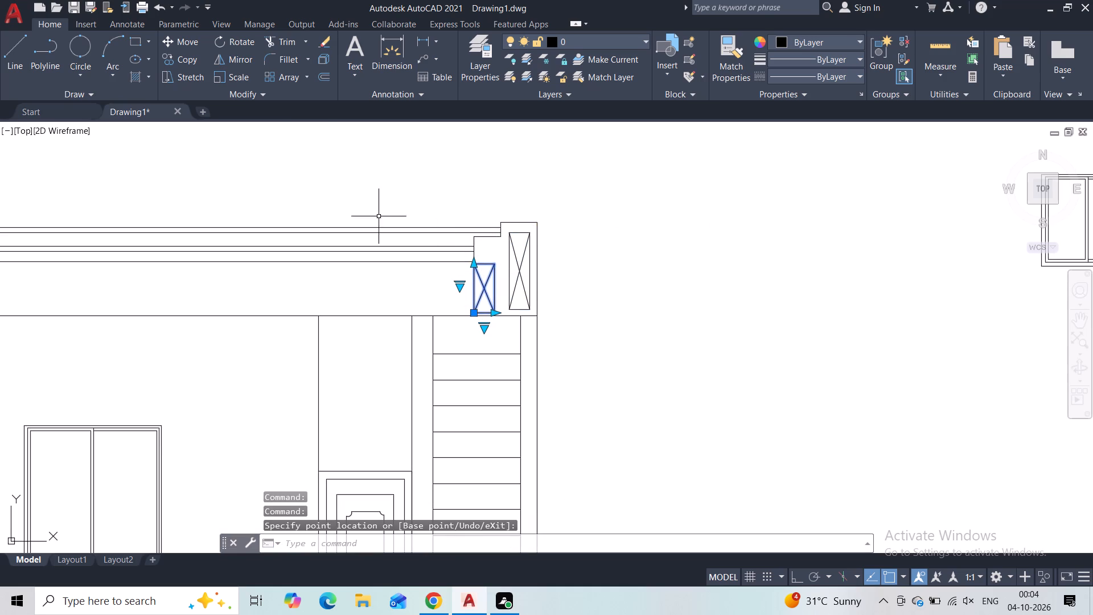
Move the shortened stud block slightly so it sits in the gap between the parapet step and the taller stud block.
left_click(184, 42)
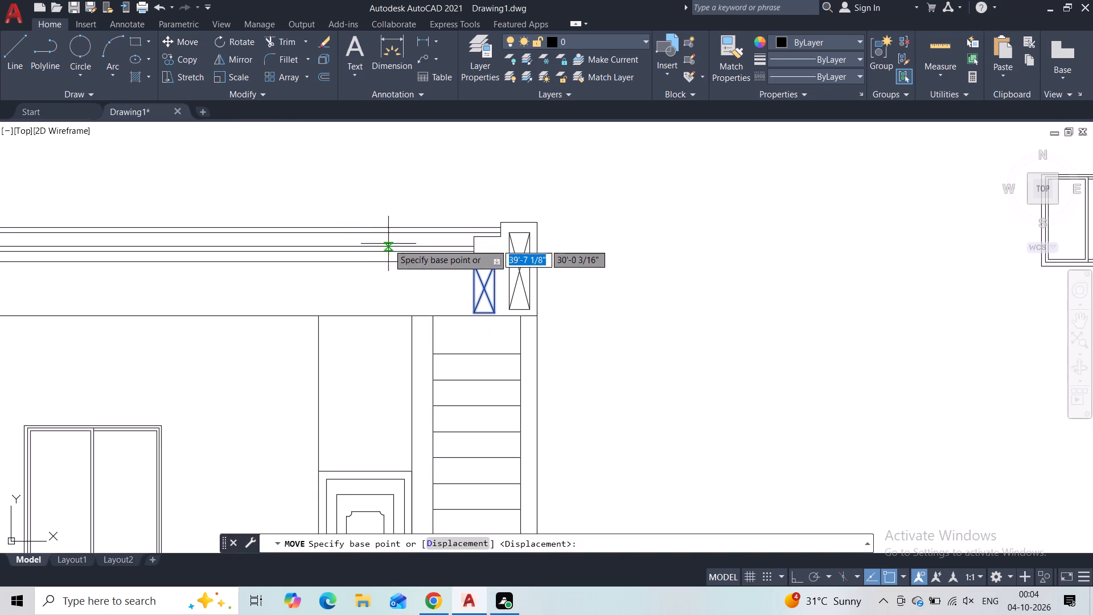
left_click(472, 282)
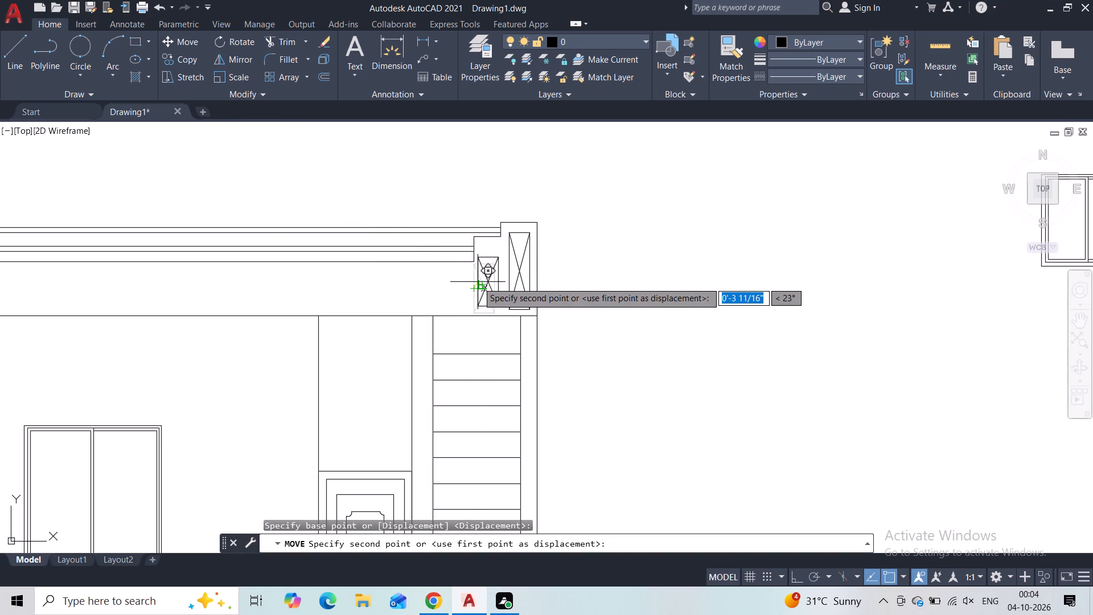
left_click(478, 282)
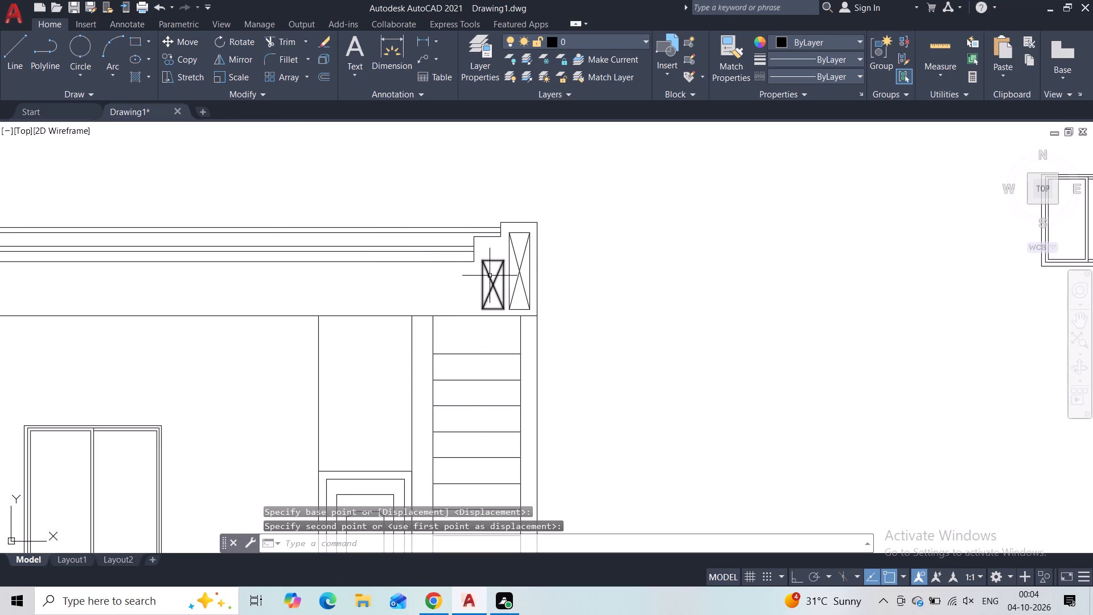
left_click(488, 276)
scroll(503, 277, "up", 3)
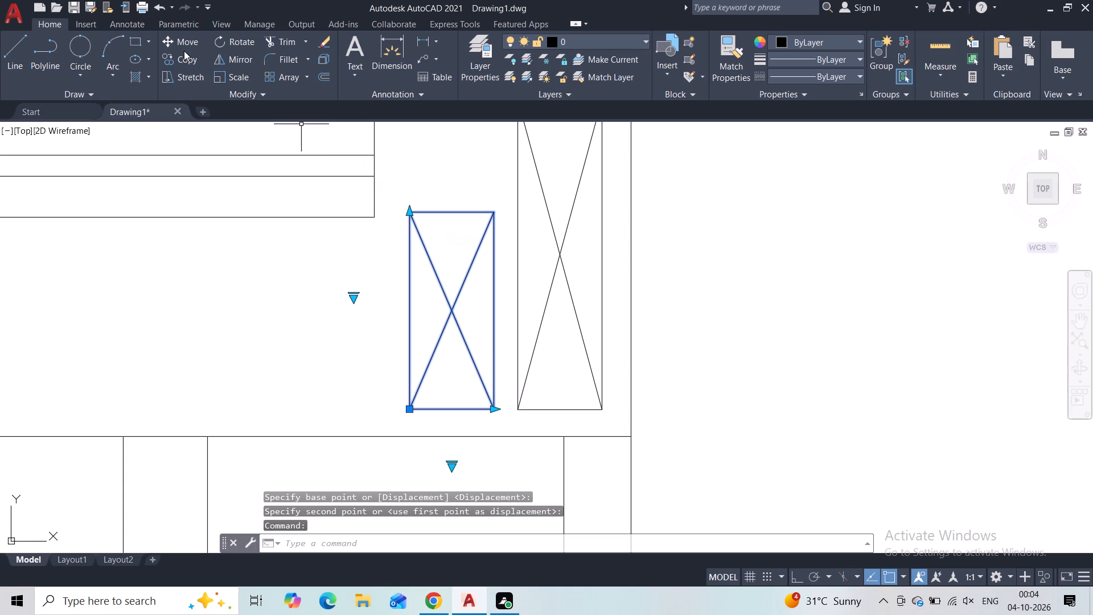
left_click(183, 47)
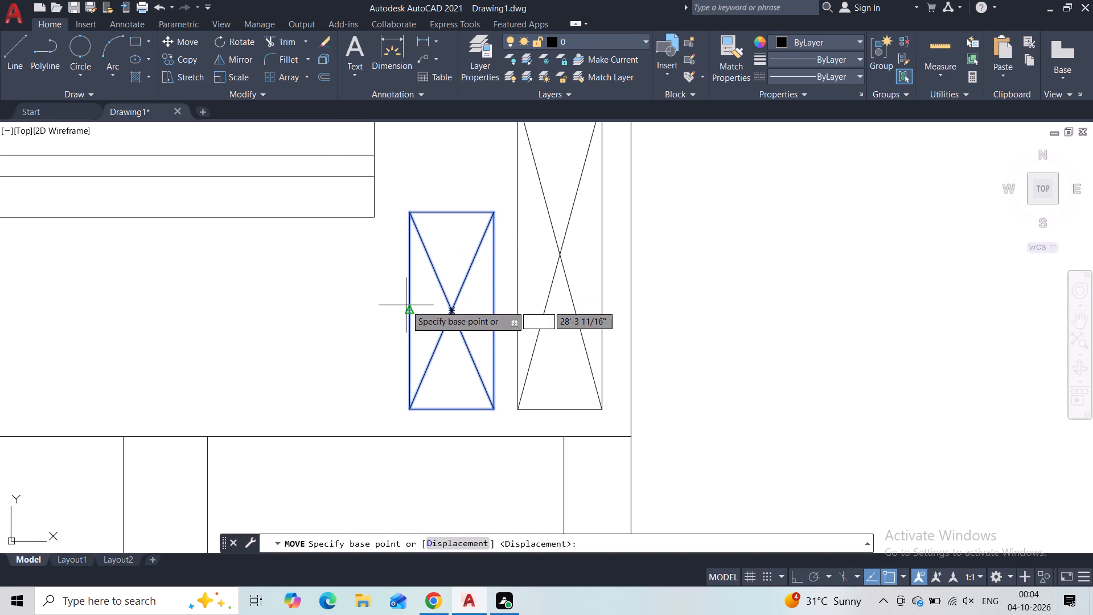
left_click(406, 305)
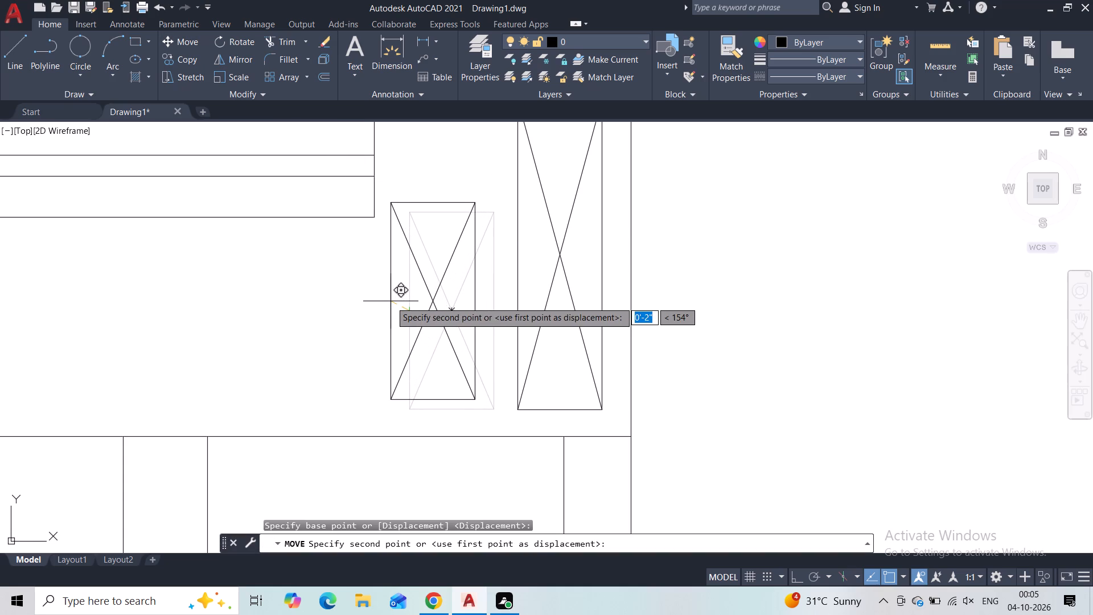
left_click(388, 299)
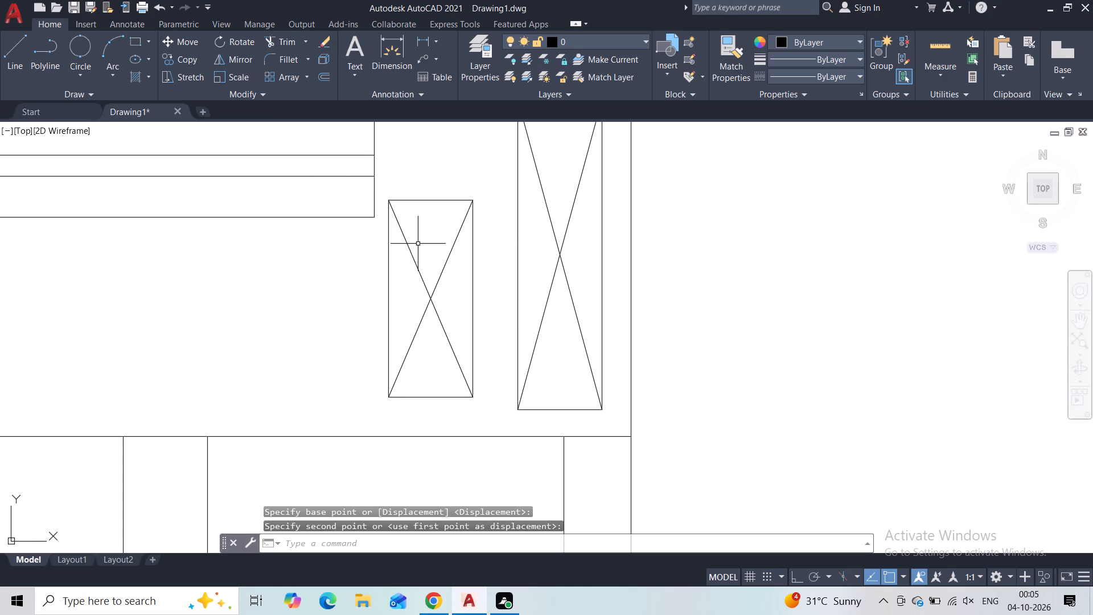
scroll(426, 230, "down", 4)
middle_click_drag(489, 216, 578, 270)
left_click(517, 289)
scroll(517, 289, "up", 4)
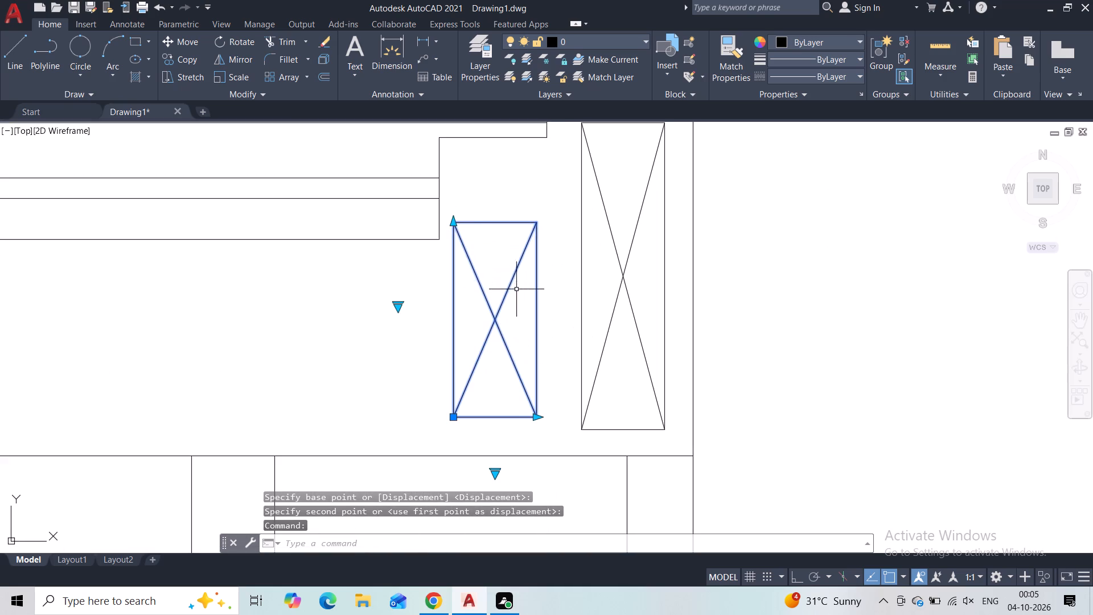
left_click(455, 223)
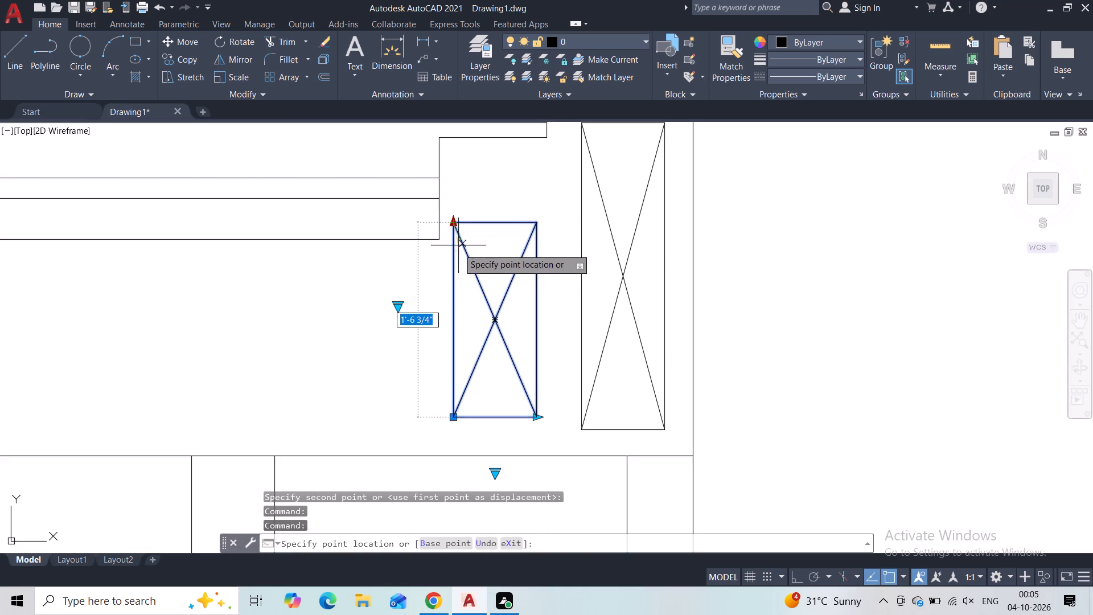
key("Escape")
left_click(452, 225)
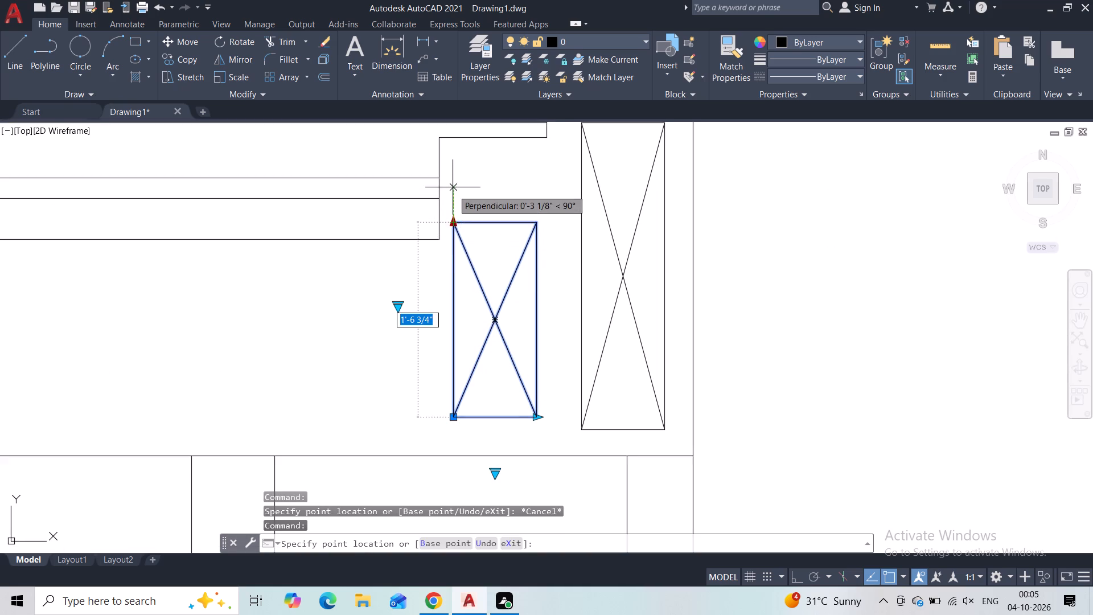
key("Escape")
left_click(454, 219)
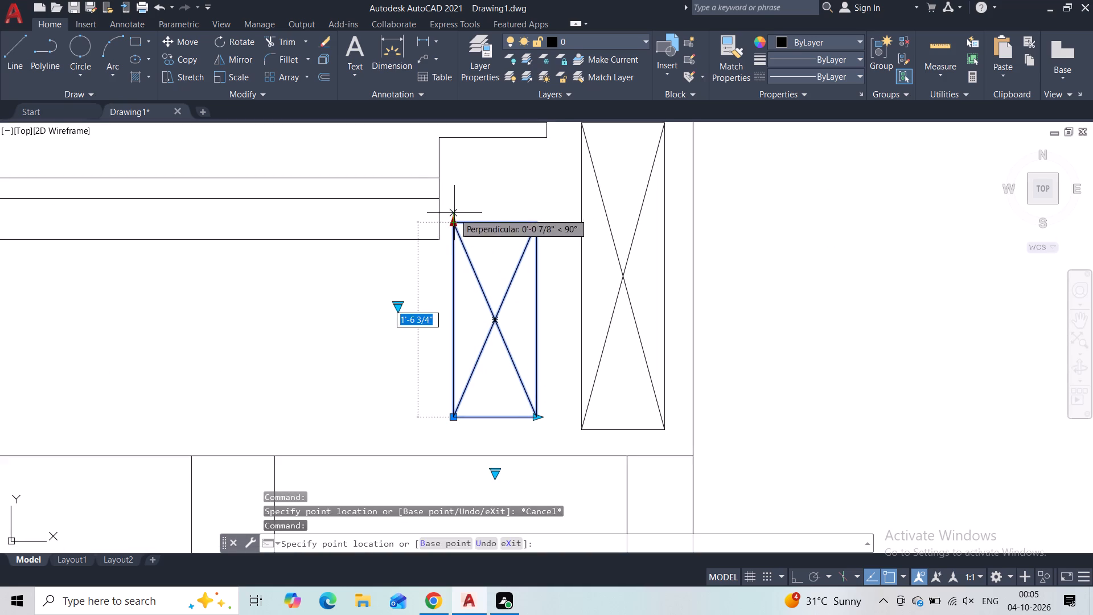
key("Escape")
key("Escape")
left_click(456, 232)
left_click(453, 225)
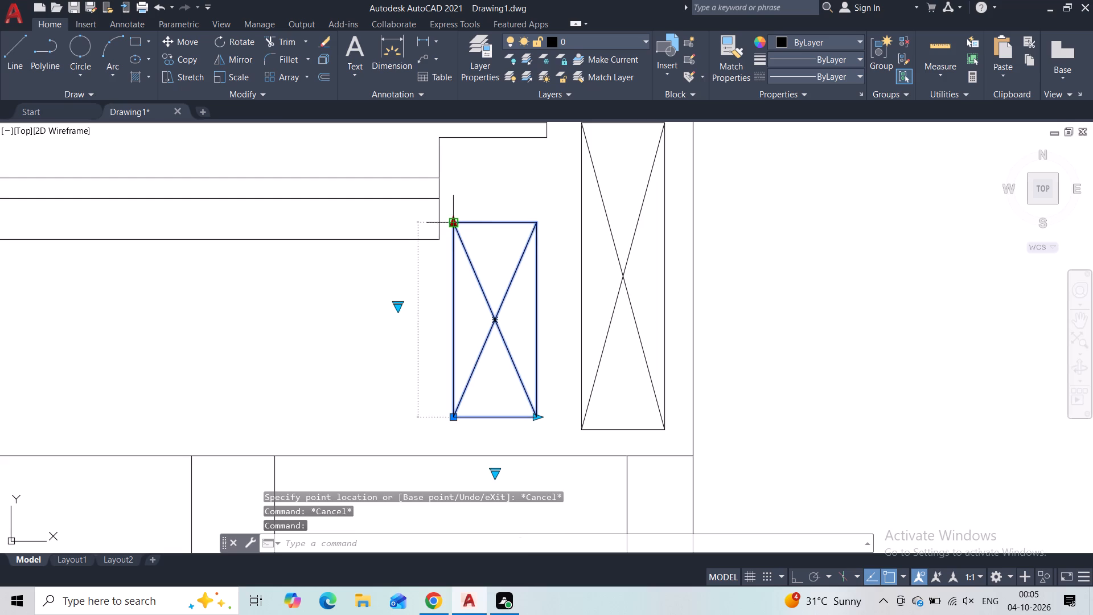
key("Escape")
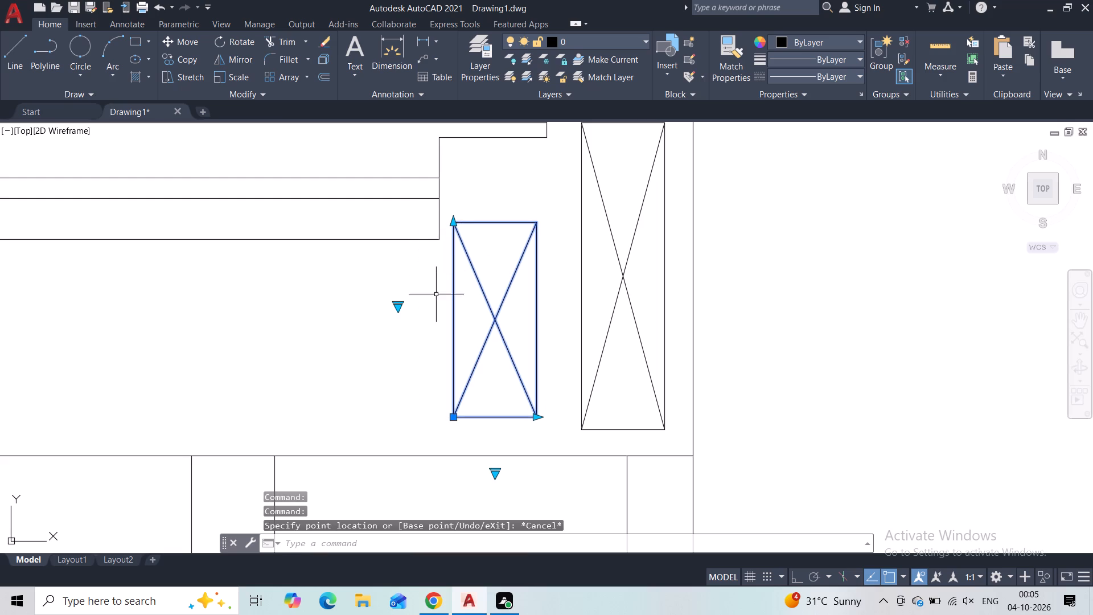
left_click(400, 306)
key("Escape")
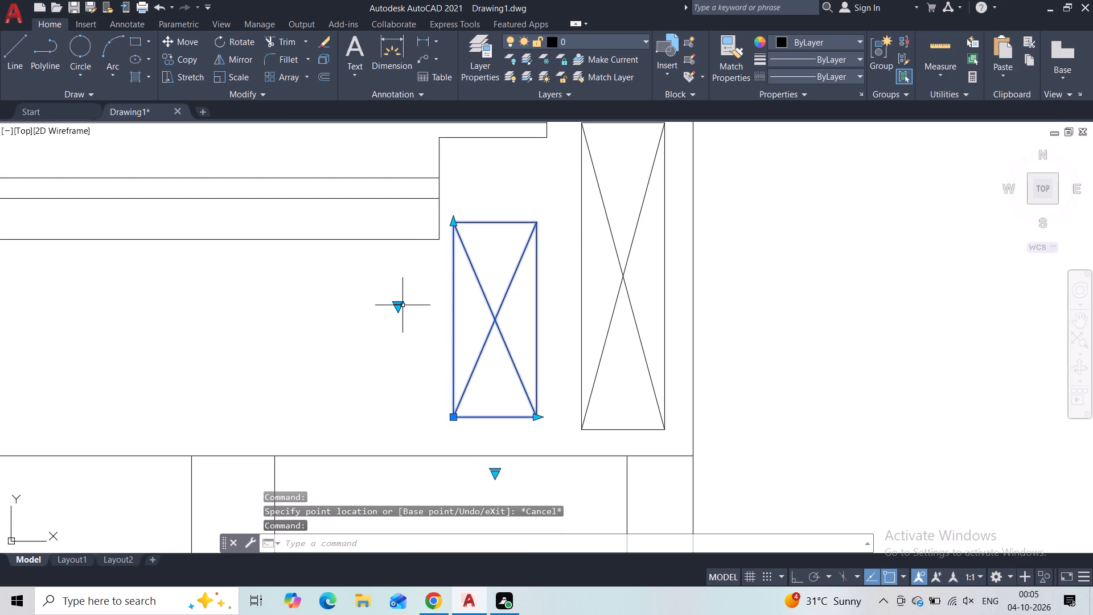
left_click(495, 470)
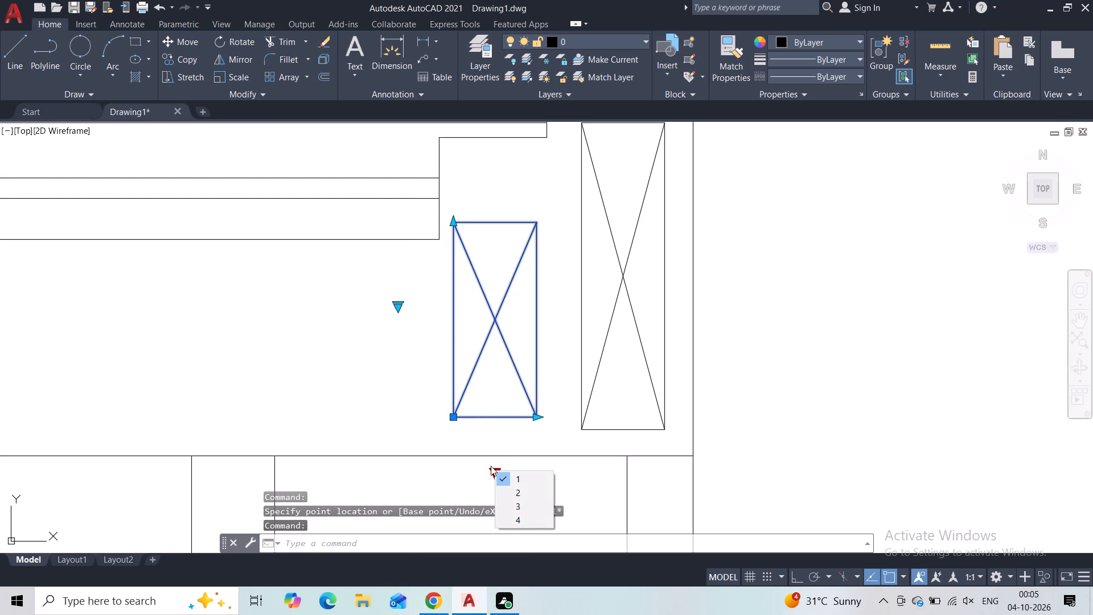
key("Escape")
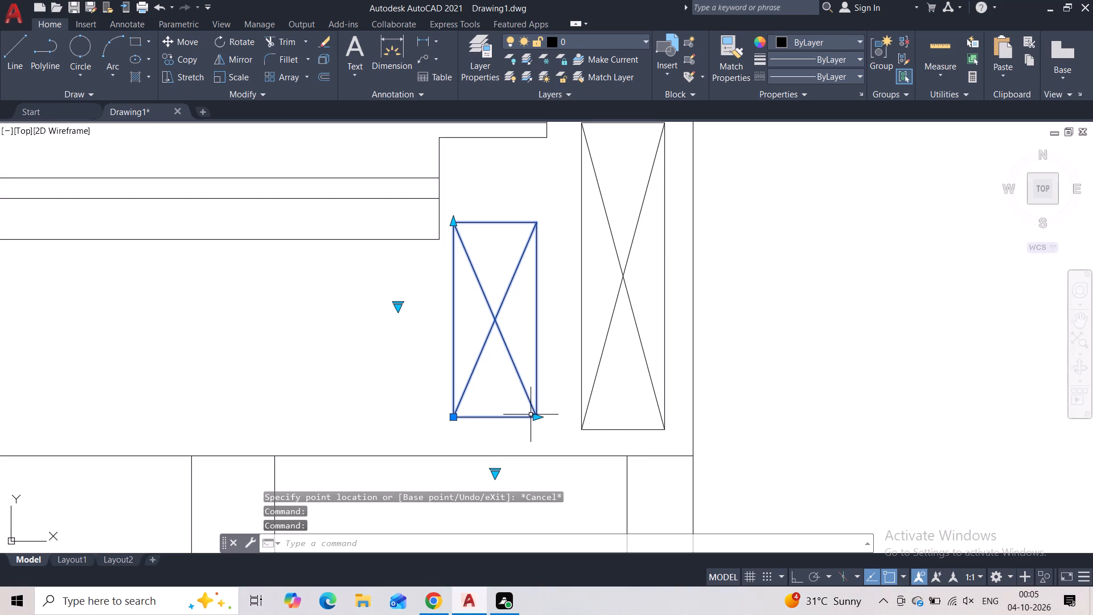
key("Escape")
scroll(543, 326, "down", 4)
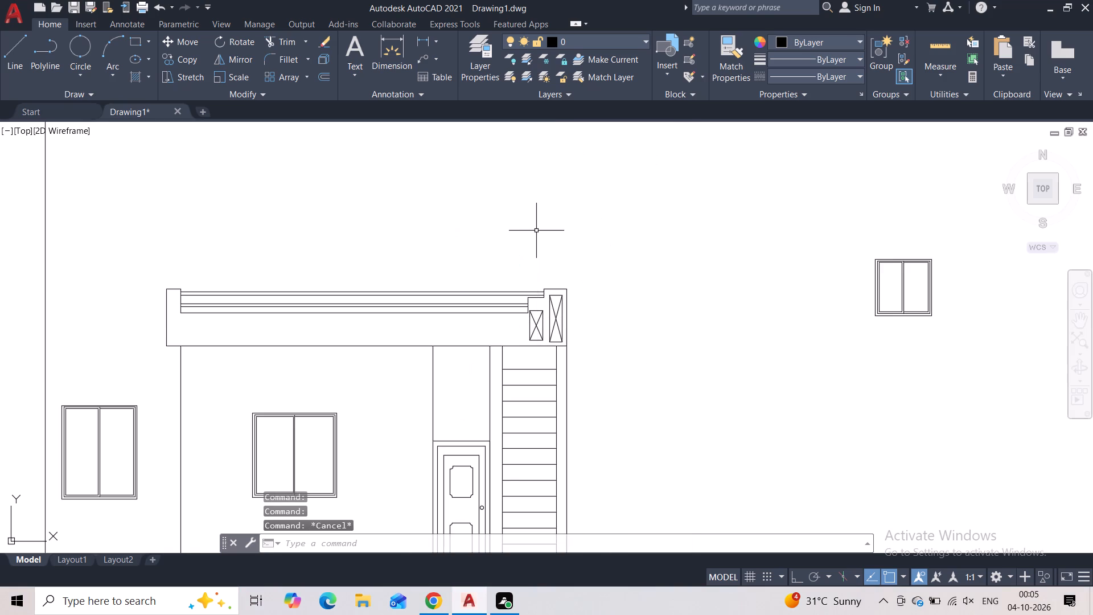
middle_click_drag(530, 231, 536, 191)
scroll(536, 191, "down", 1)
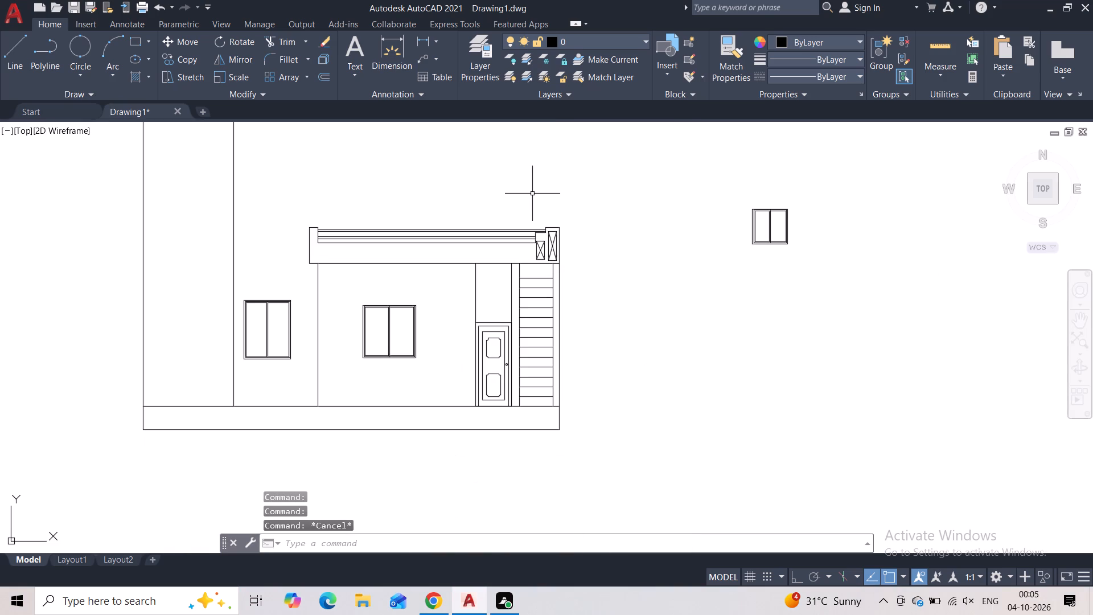
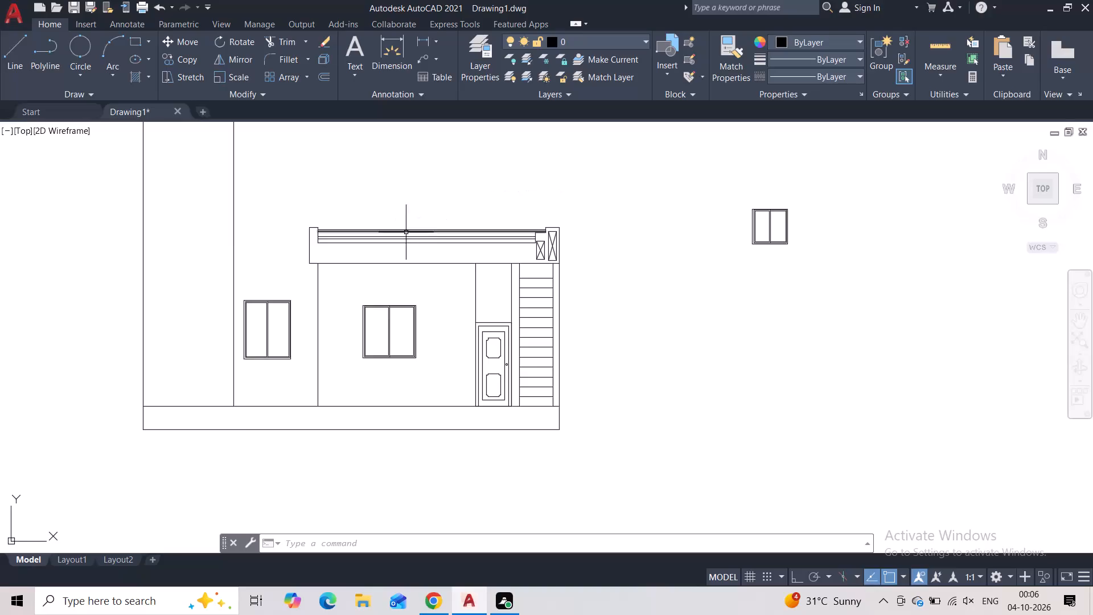
Select the spare two-pane window block standing apart from the building, beyond its right end.
left_click(780, 191)
left_click_drag(767, 280, 766, 280)
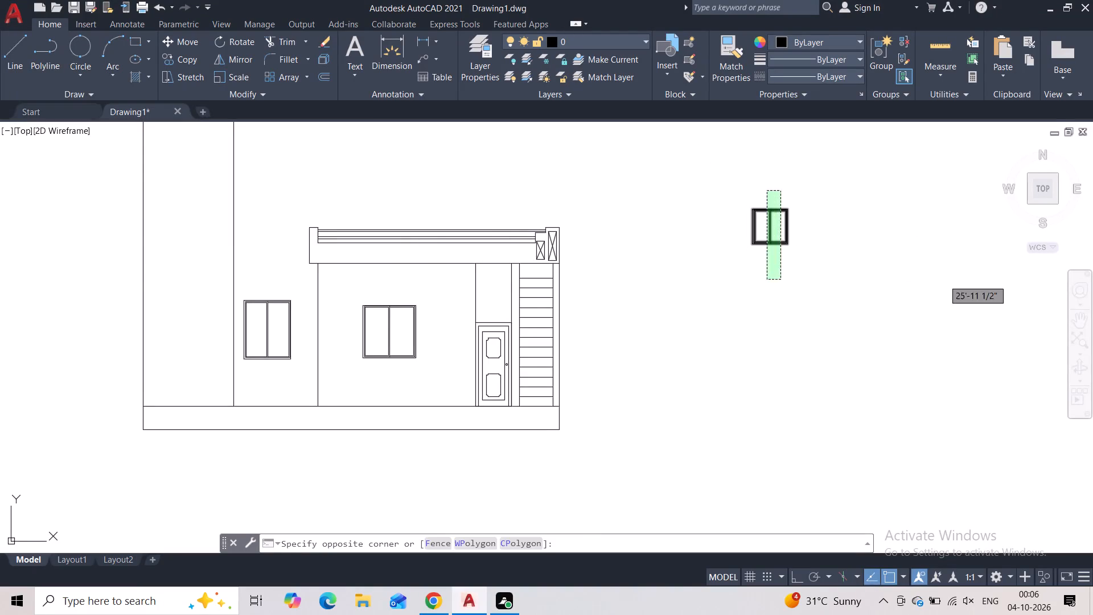
left_click_drag(766, 280, 774, 279)
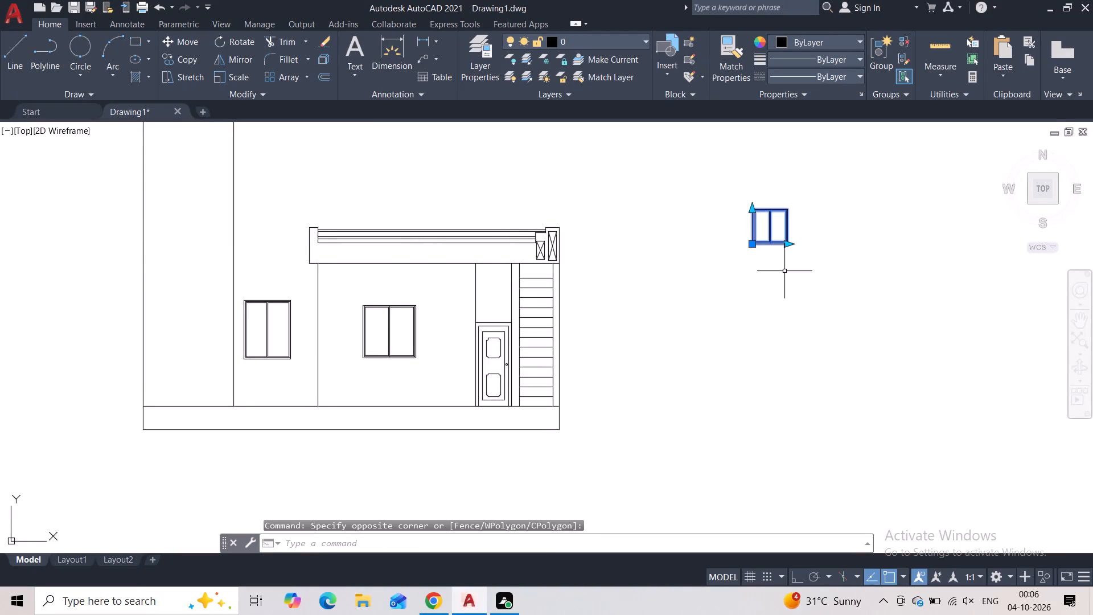
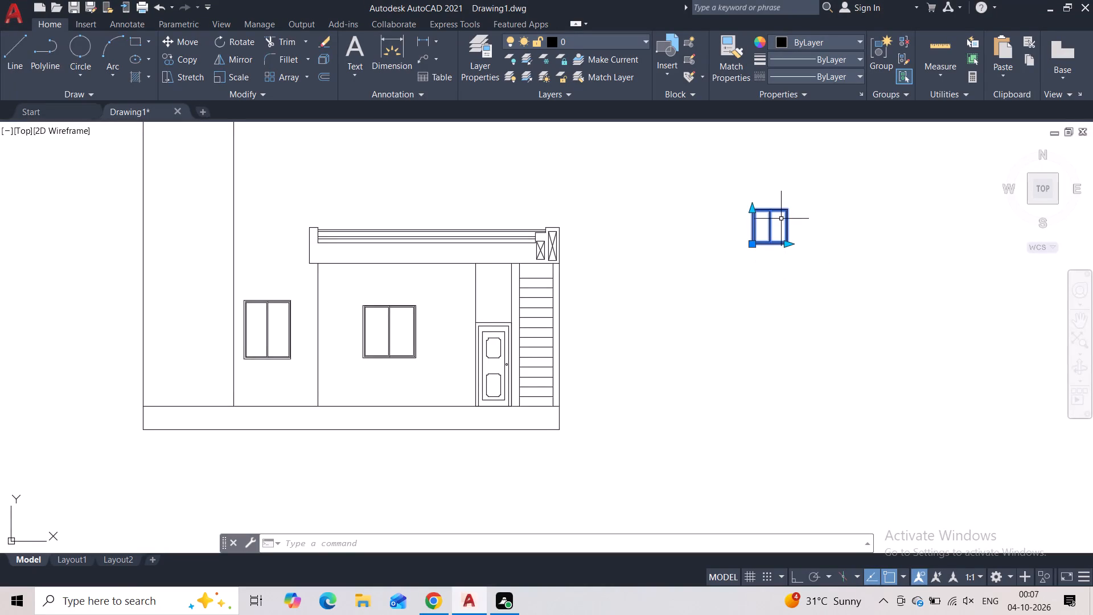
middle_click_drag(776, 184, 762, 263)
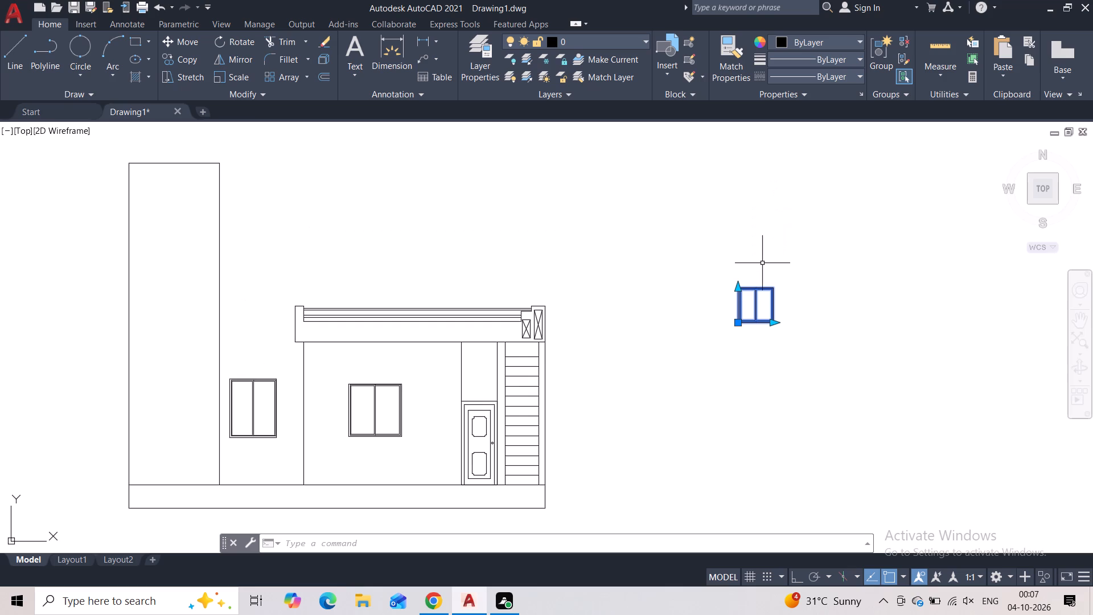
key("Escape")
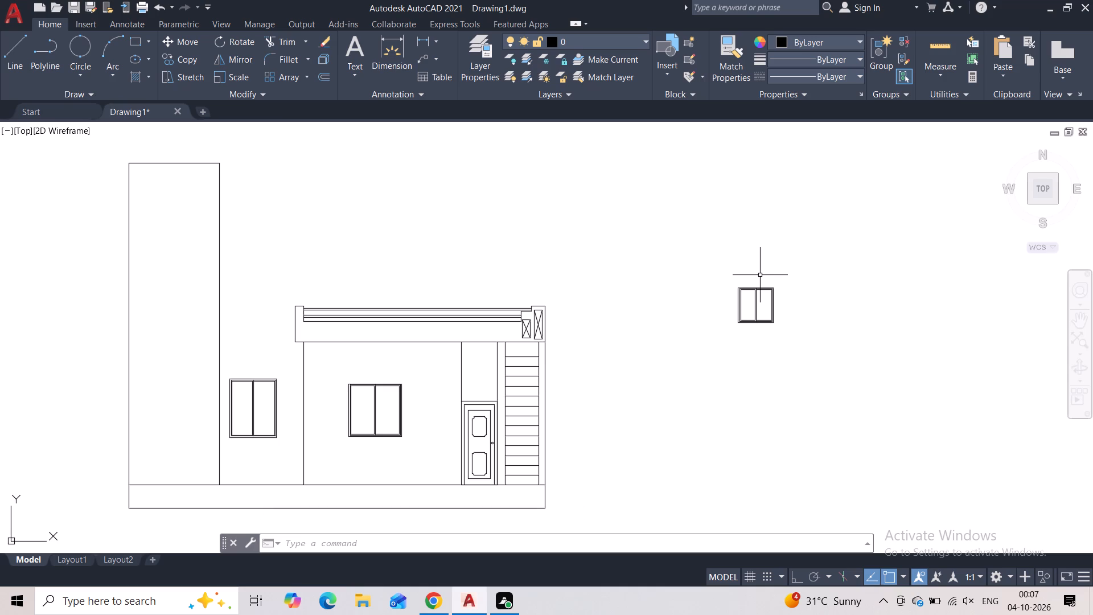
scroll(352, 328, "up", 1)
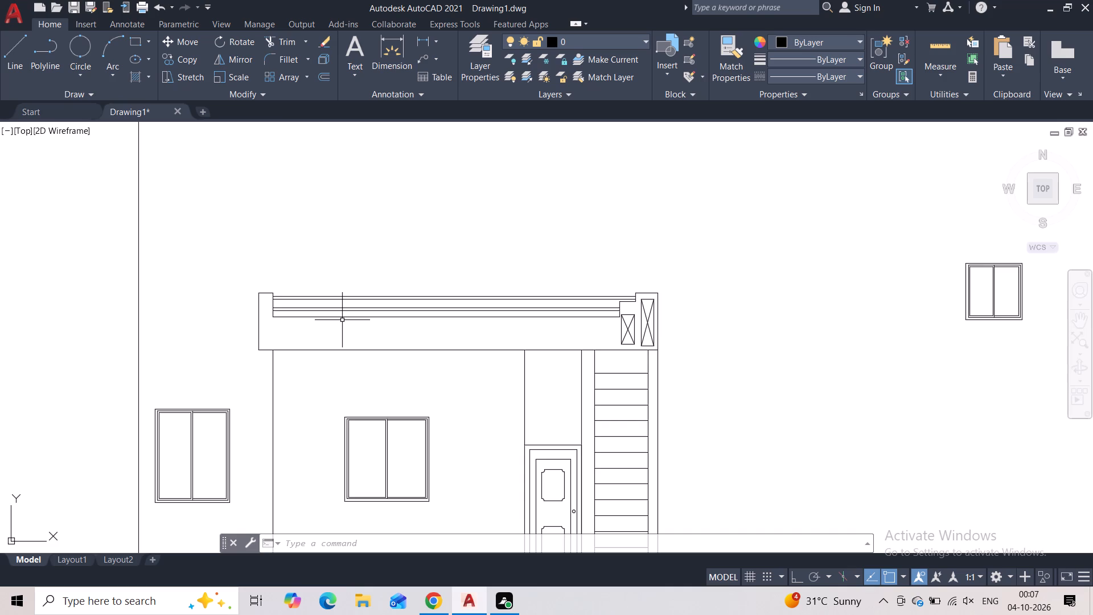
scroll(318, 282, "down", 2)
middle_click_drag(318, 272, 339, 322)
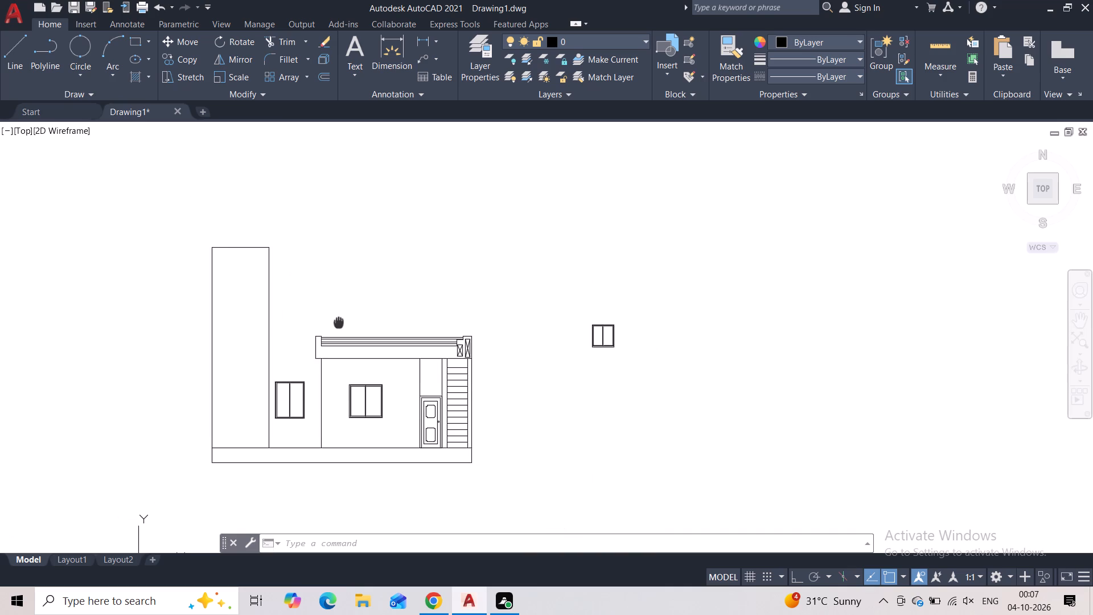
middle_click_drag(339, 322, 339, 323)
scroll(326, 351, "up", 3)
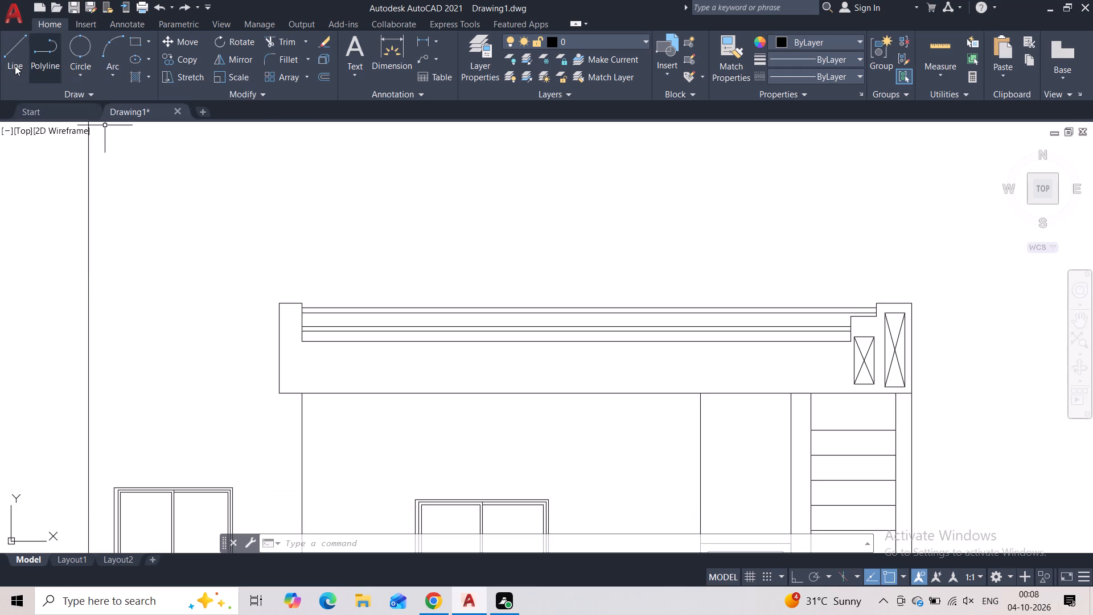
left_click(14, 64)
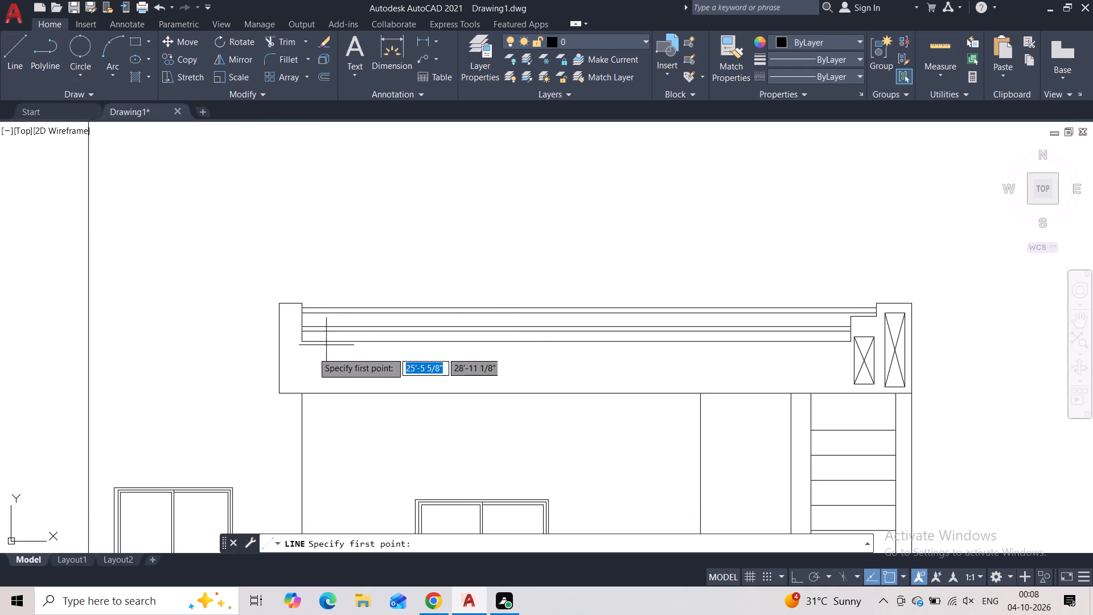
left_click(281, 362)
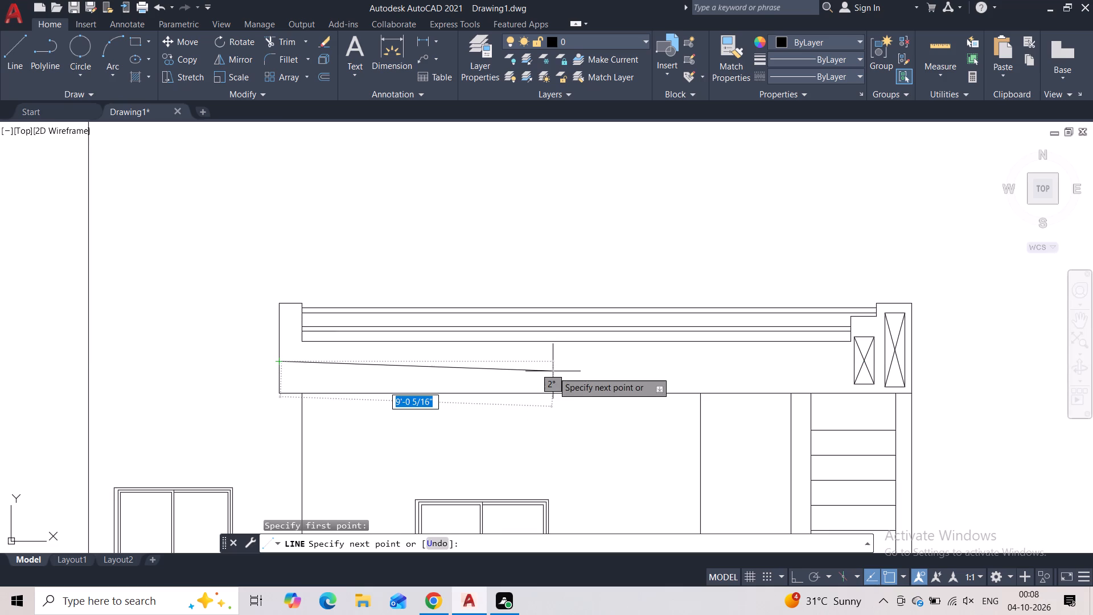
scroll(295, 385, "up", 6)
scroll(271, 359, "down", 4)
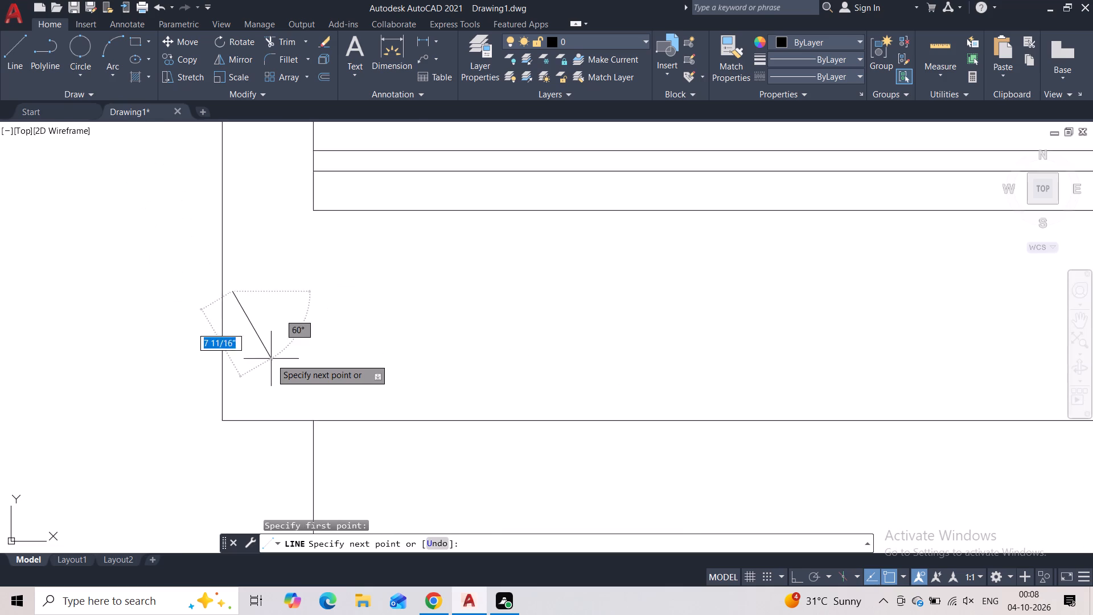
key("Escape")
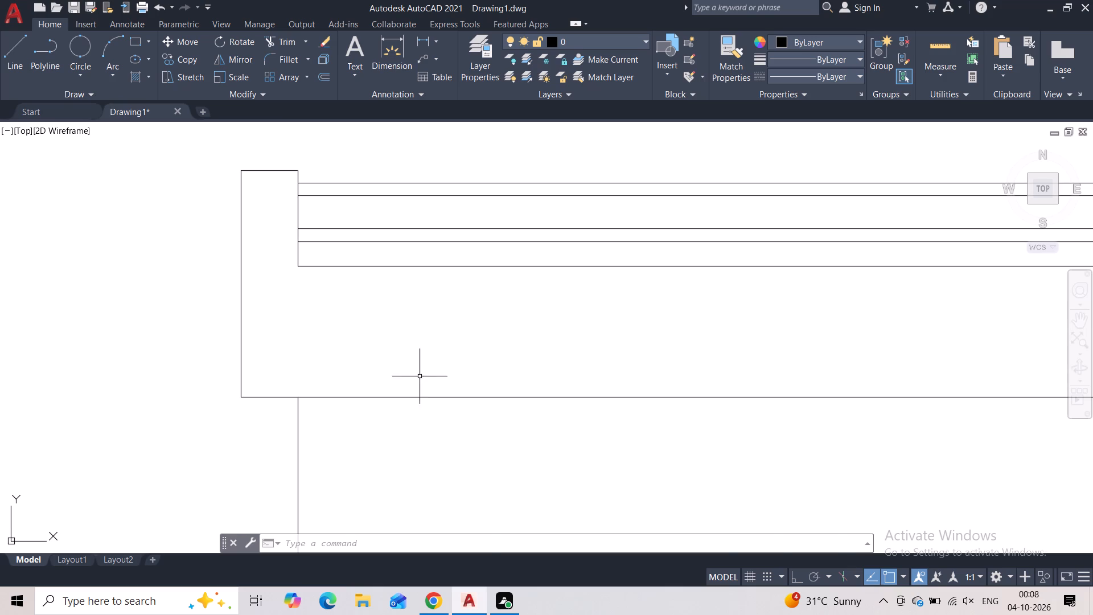
With ortho on, draw a horizontal line about 19'-1" long across the parapet's lower band, from its left edge to the smaller stud block.
scroll(422, 344, "down", 2)
middle_click_drag(449, 343, 396, 306)
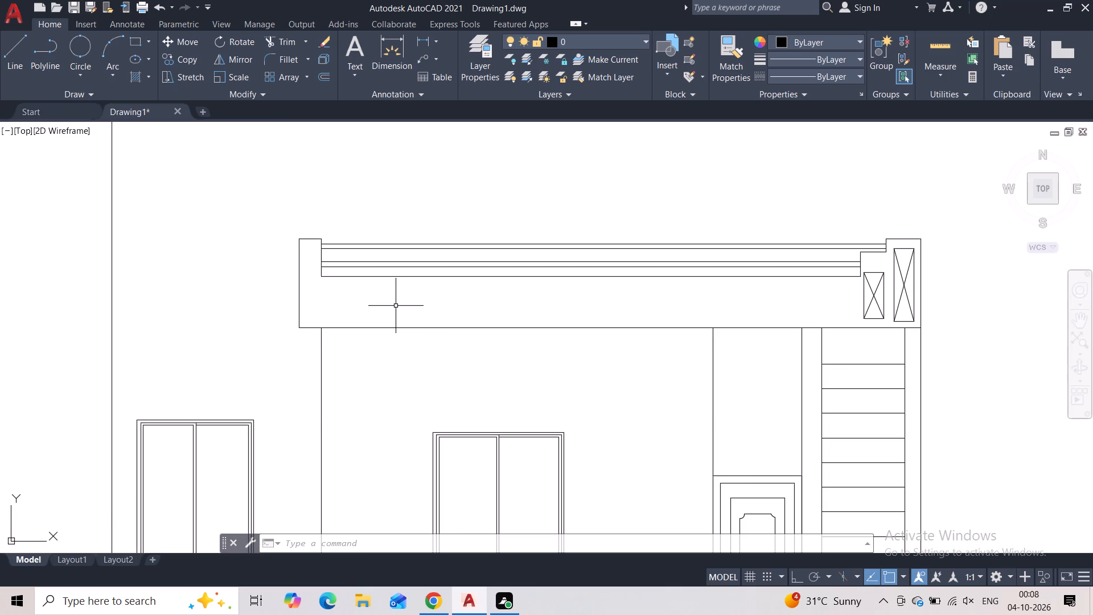
left_click(12, 72)
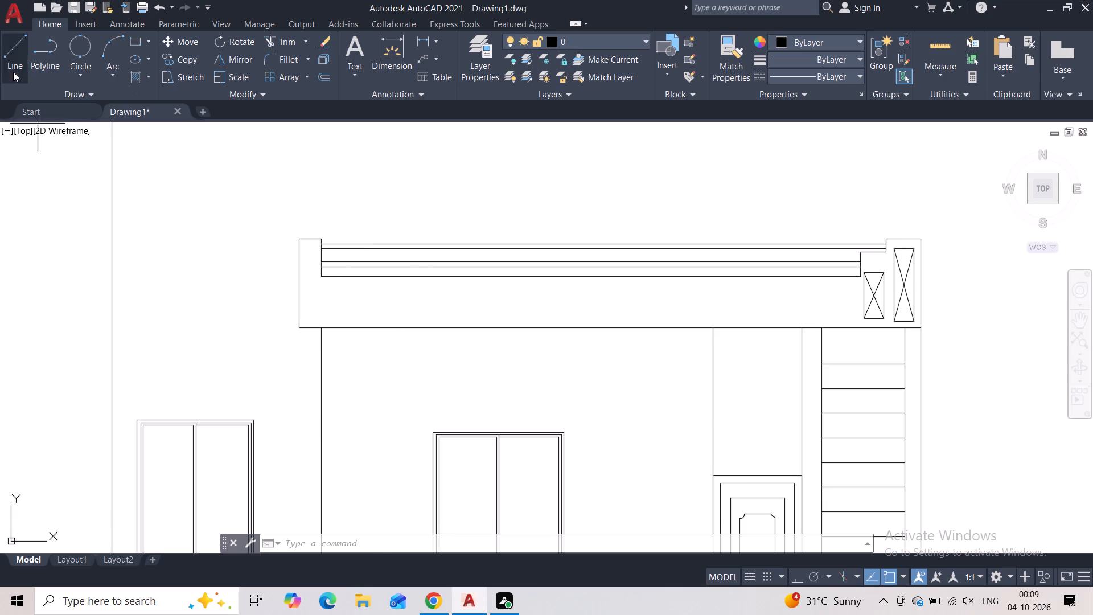
left_click(298, 299)
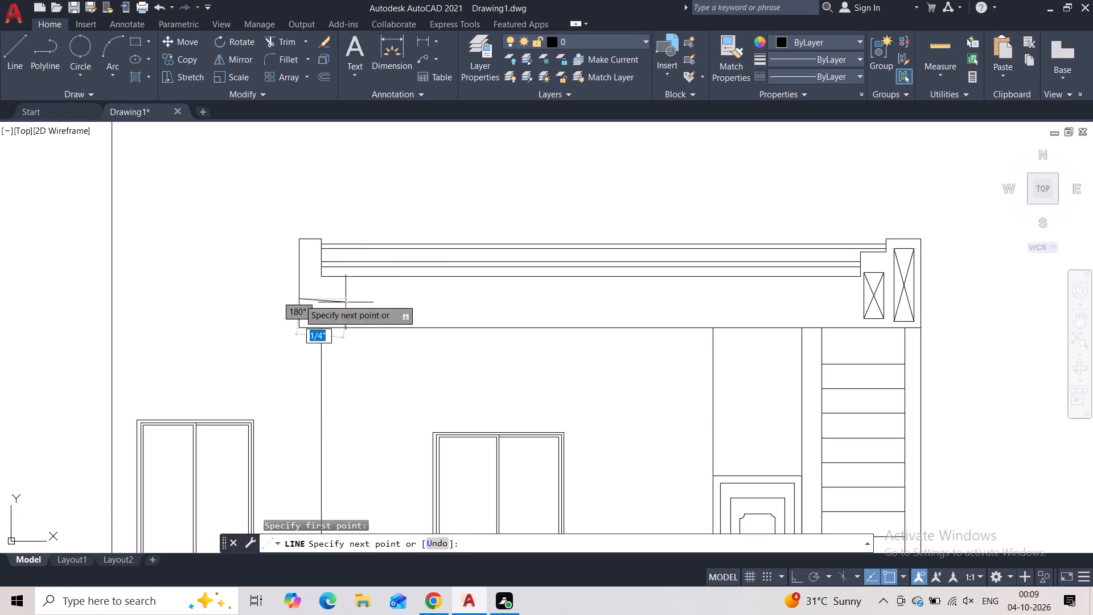
key("F8")
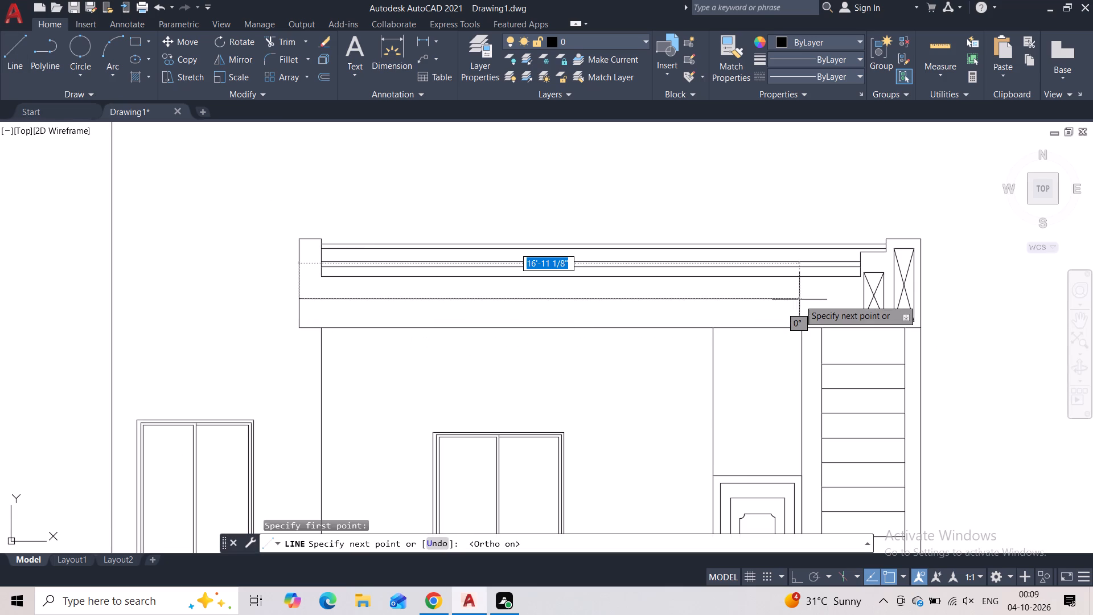
left_click(866, 297)
key("Escape")
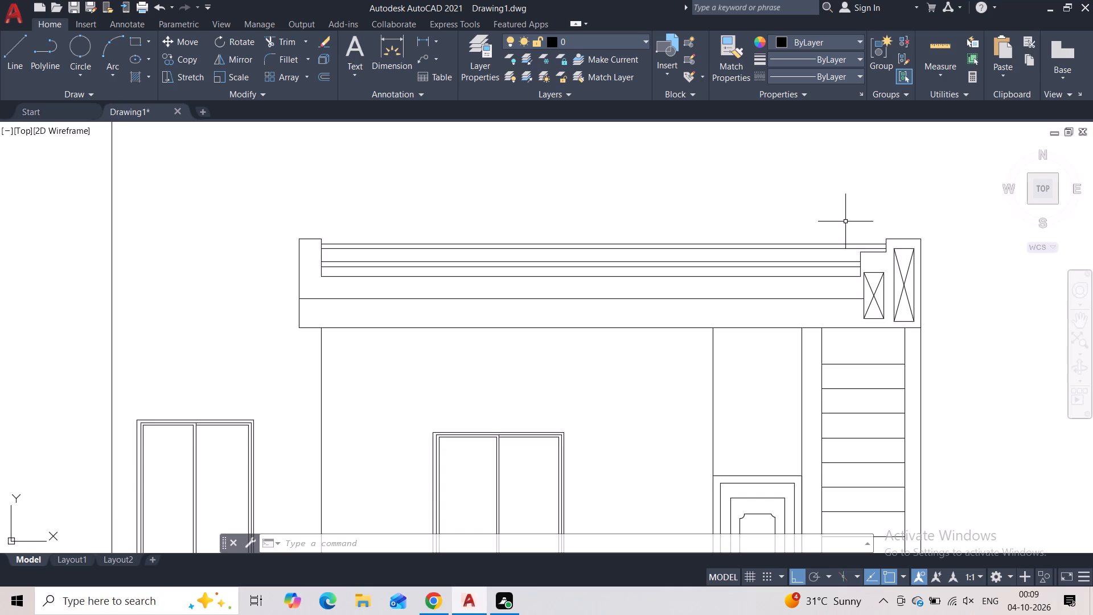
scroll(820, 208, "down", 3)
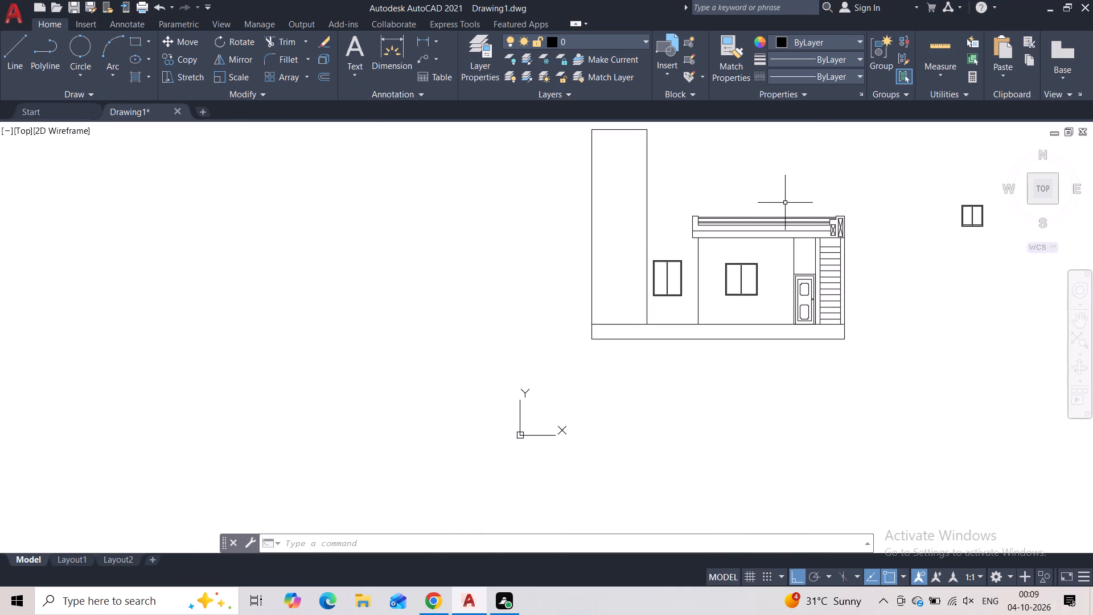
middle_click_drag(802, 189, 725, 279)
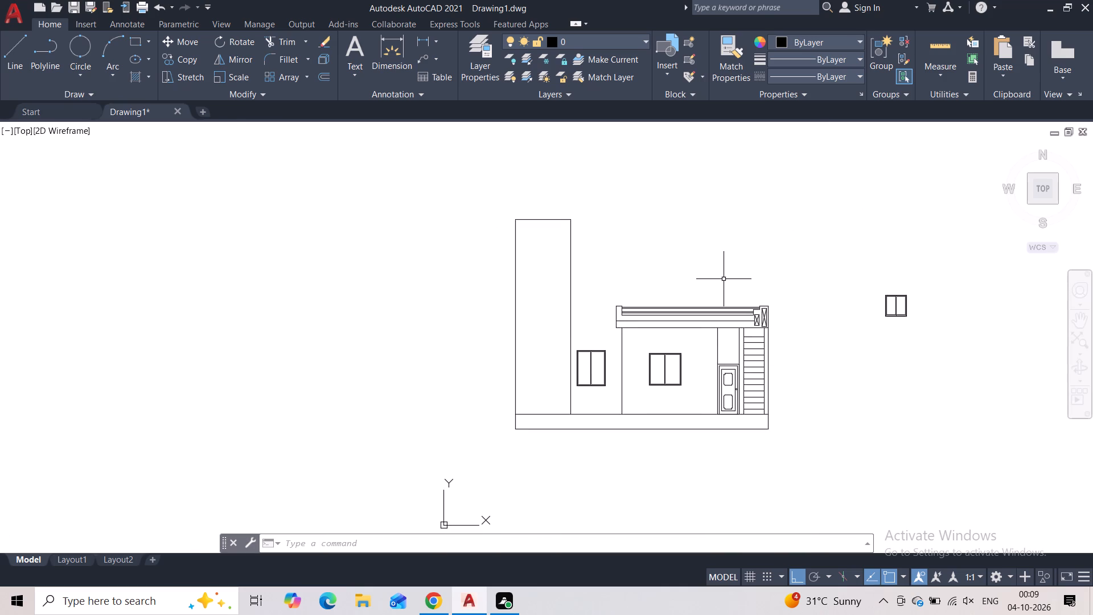
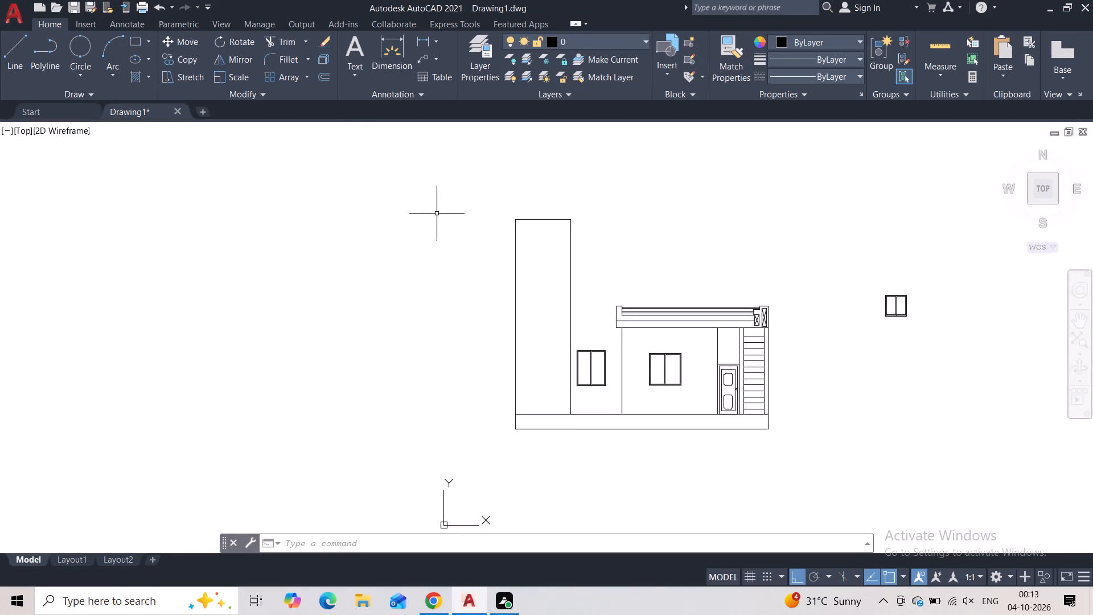
Draw a 12' vertical line up the tower's left edge from the base top, continued by an outward horizontal line about 11'-3" long.
scroll(599, 280, "up", 2)
middle_click_drag(613, 277, 494, 184)
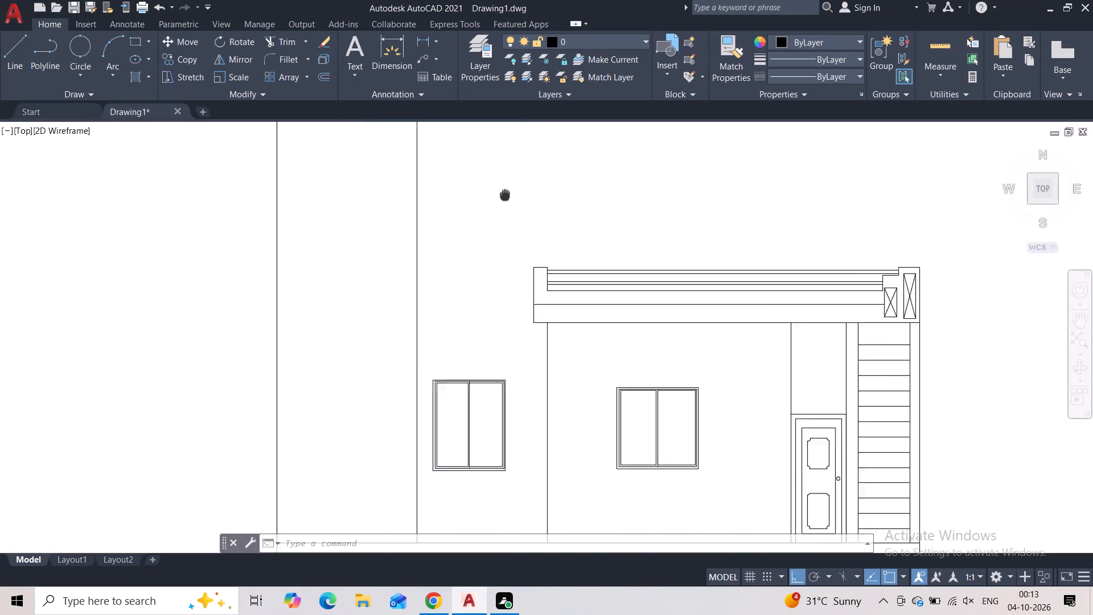
middle_click_drag(494, 184, 487, 179)
scroll(491, 198, "down", 1)
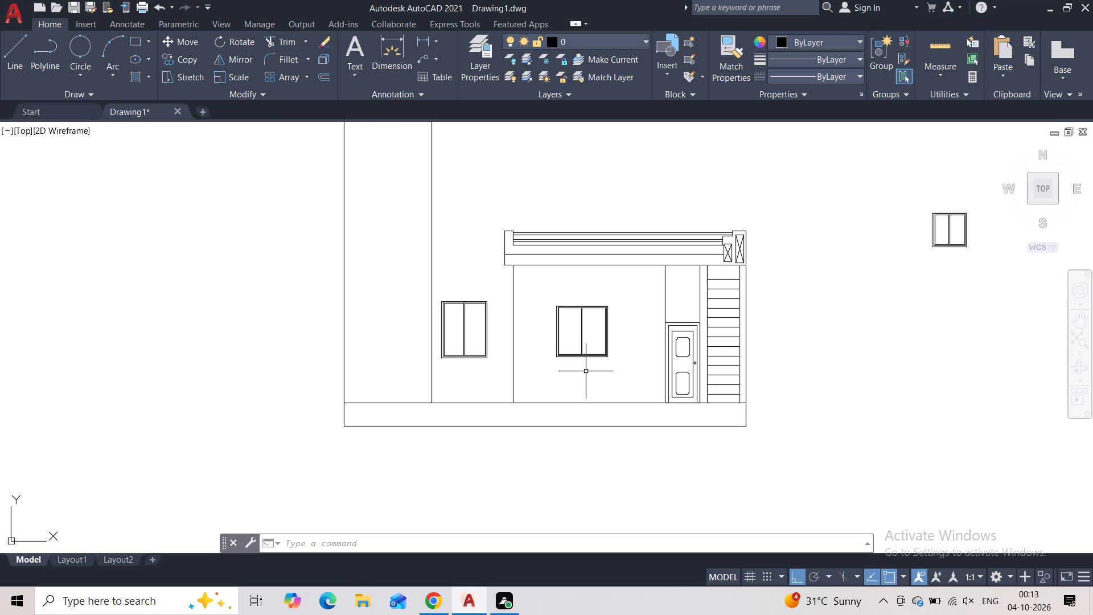
middle_click_drag(496, 186, 466, 322)
middle_click_drag(479, 284, 489, 242)
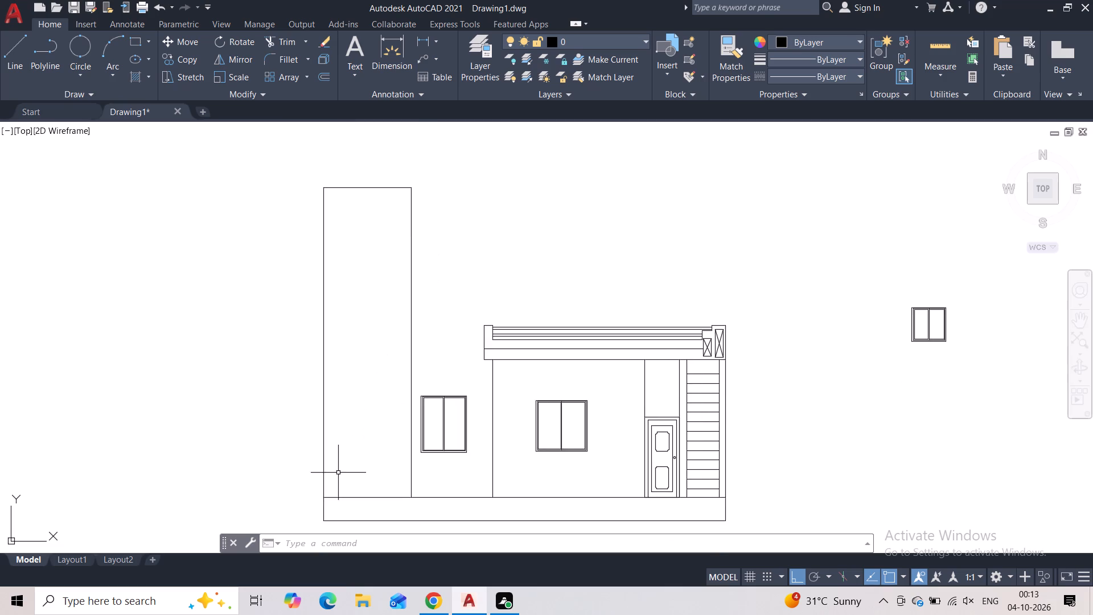
left_click(20, 55)
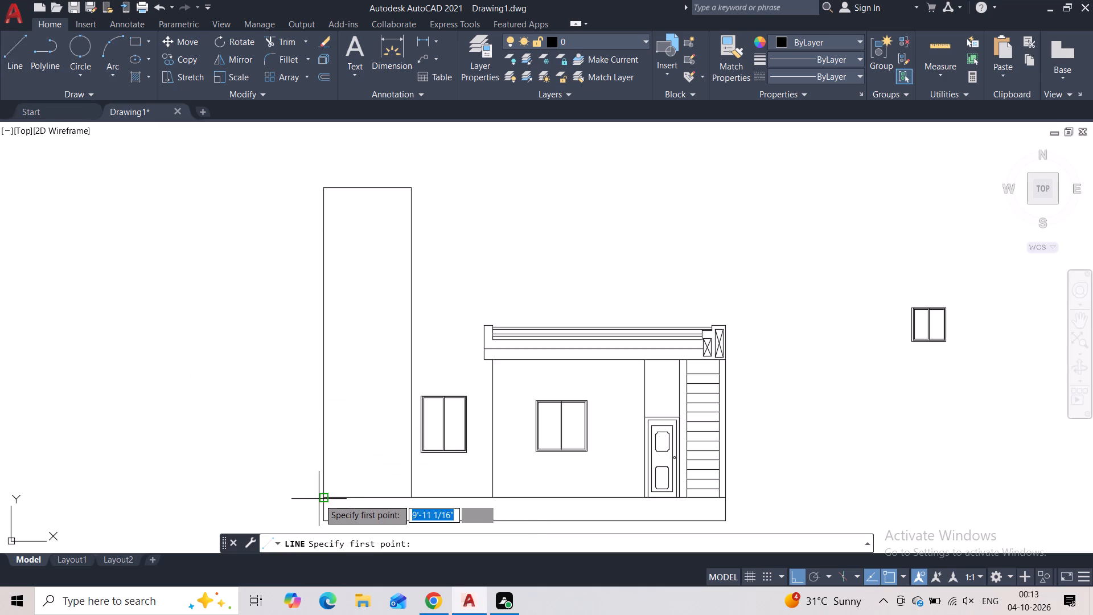
left_click(319, 498)
type("12'")
key("Return")
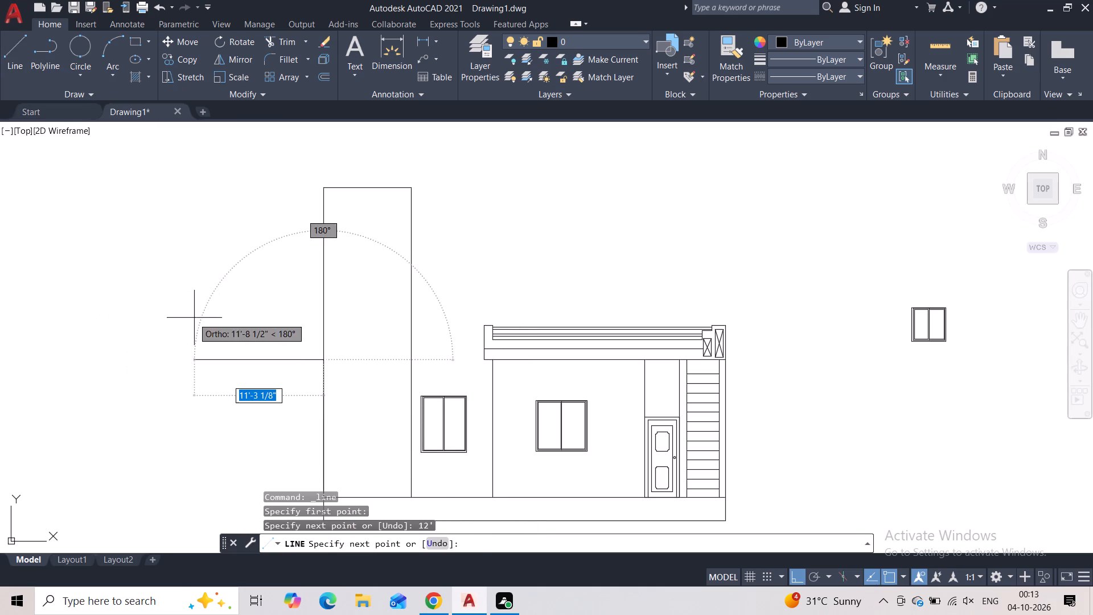
left_click(194, 318)
key("Escape")
Draw a 12" vertical line upward from where the level line meets the tower's left edge.
key("space")
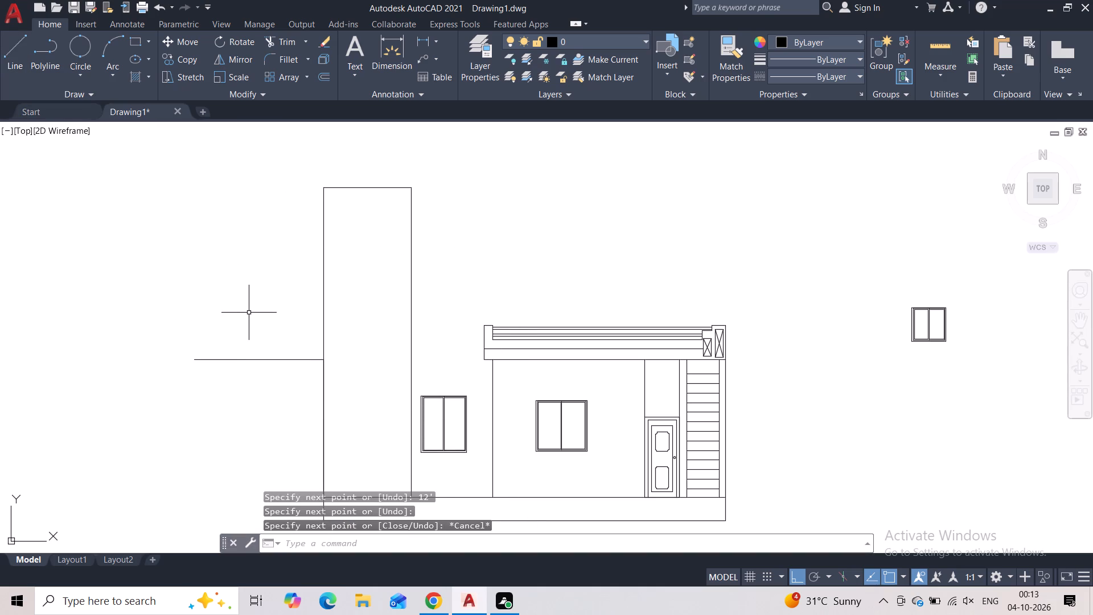
left_click(323, 358)
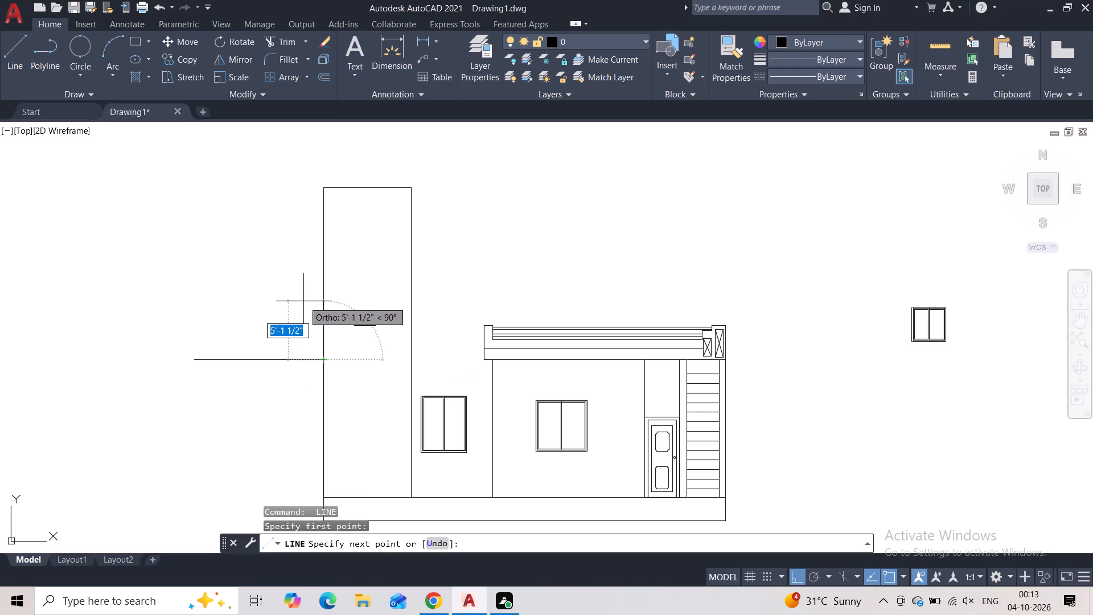
type("12")
key("Return")
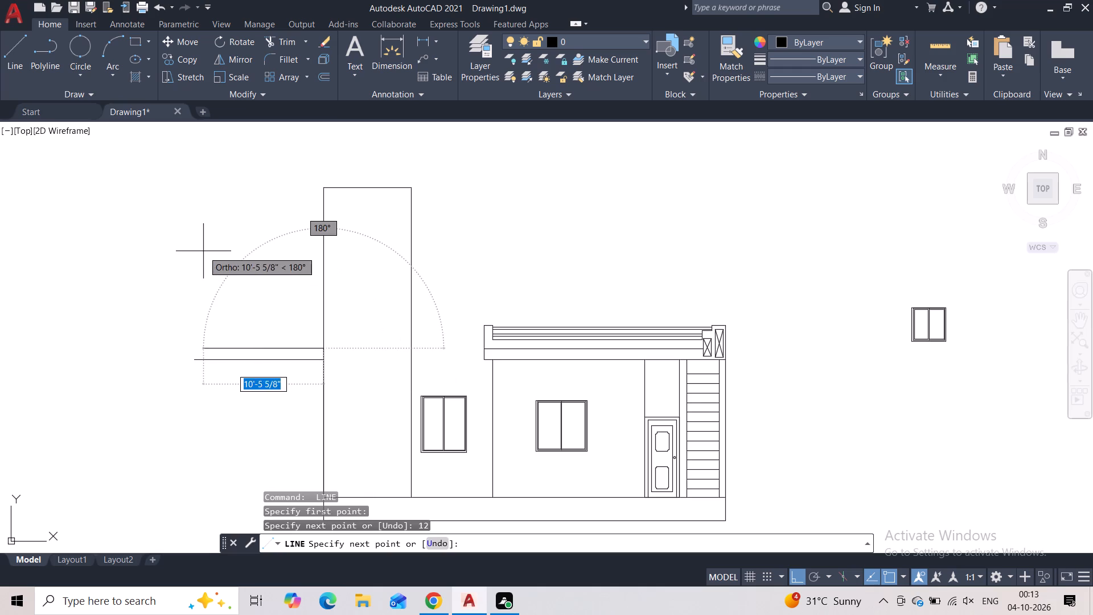
key("Escape")
Draw a 12' vertical line up from the lower level line at the tower's left edge, ending in a second outward horizontal line.
key("space")
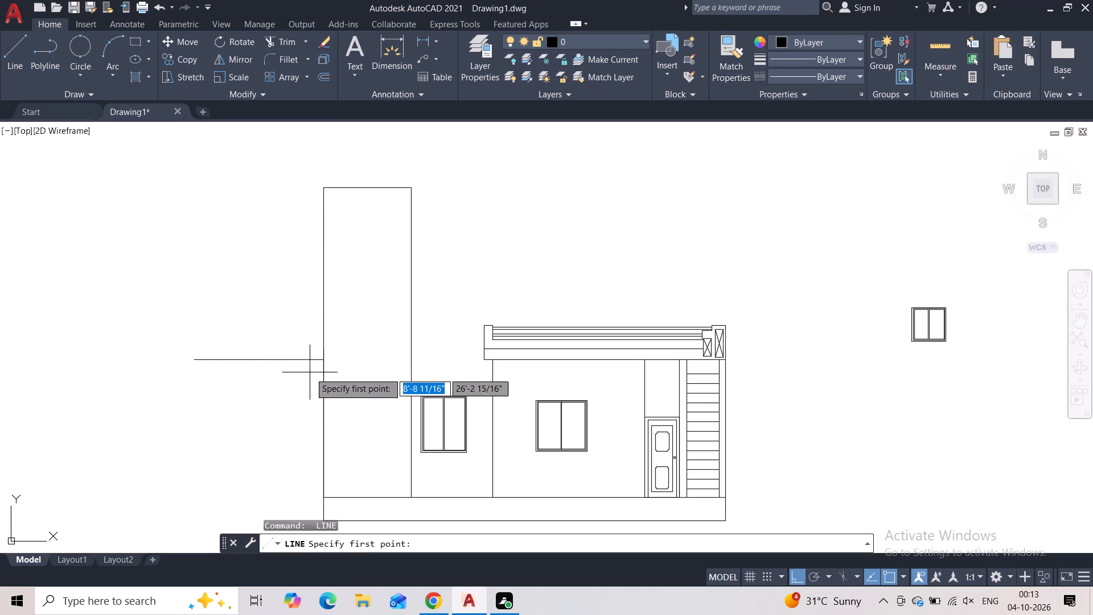
left_click(322, 360)
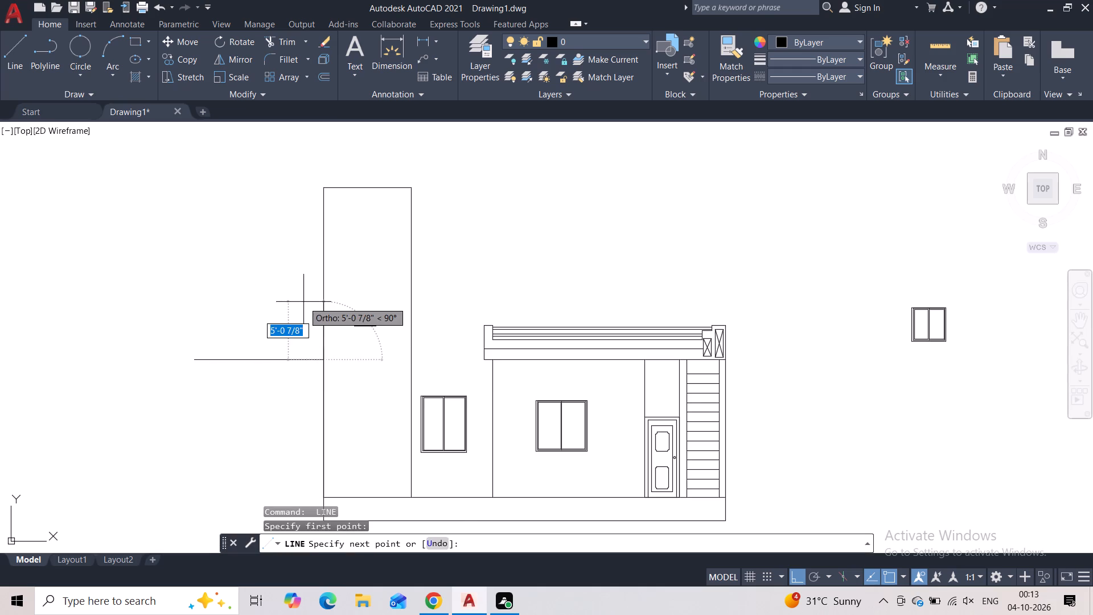
type("12'")
key("Return")
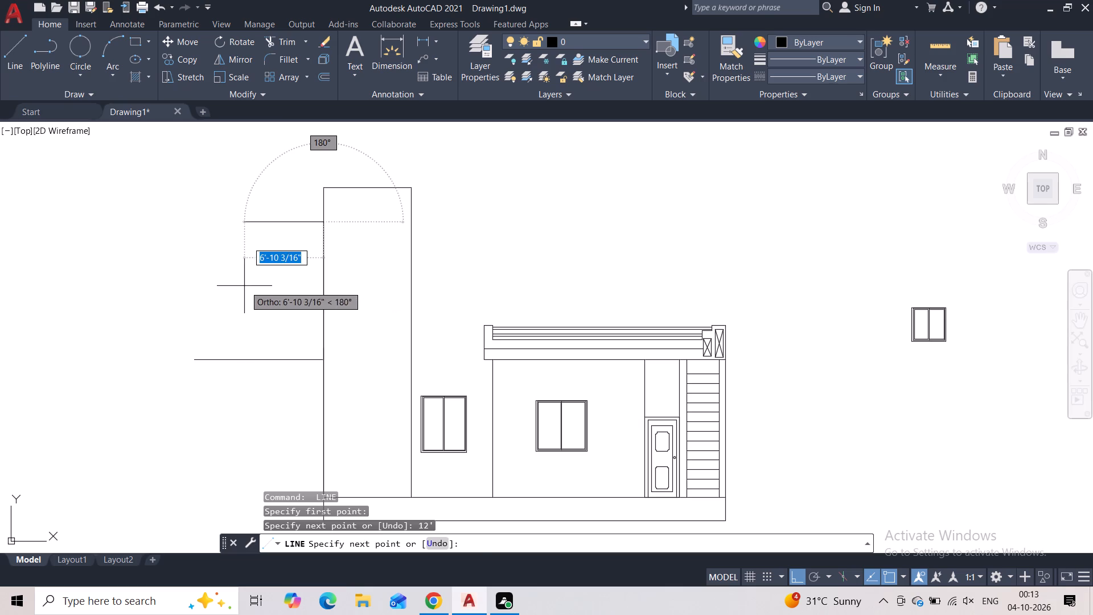
left_click(212, 285)
key("Escape")
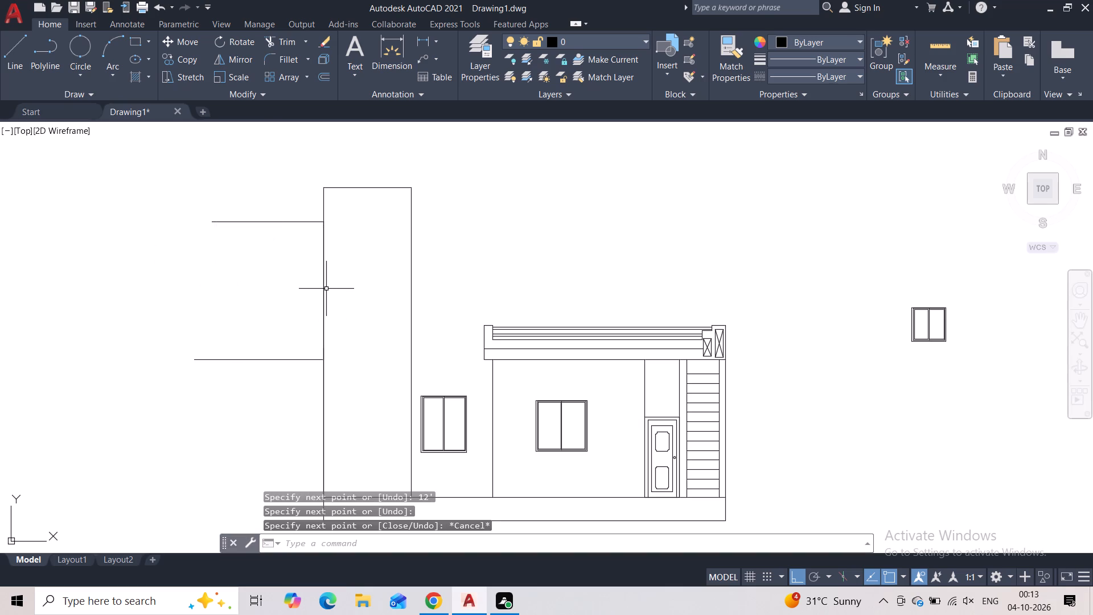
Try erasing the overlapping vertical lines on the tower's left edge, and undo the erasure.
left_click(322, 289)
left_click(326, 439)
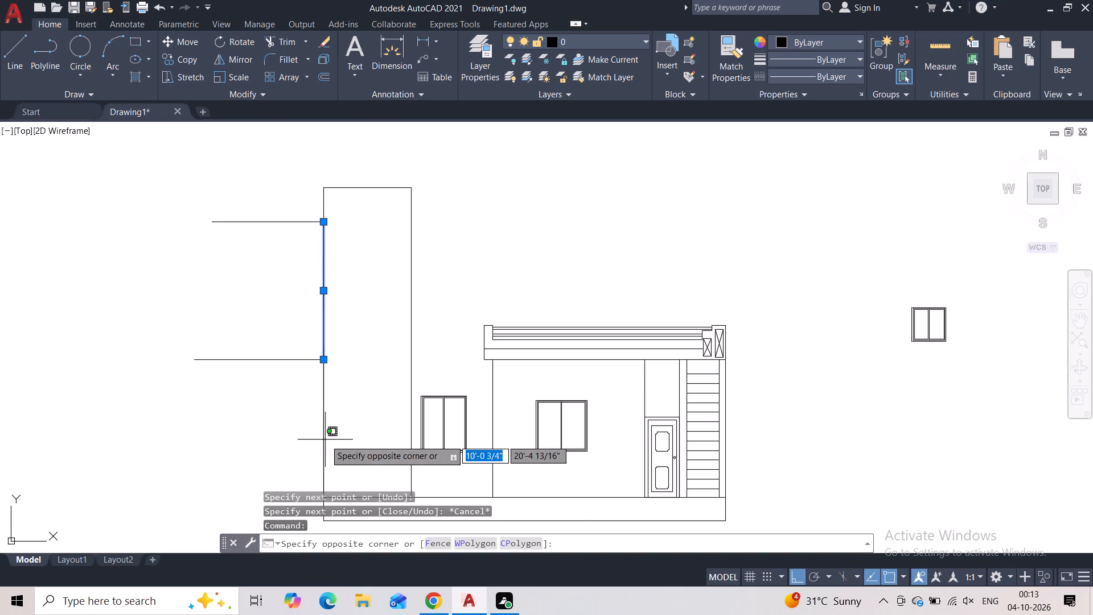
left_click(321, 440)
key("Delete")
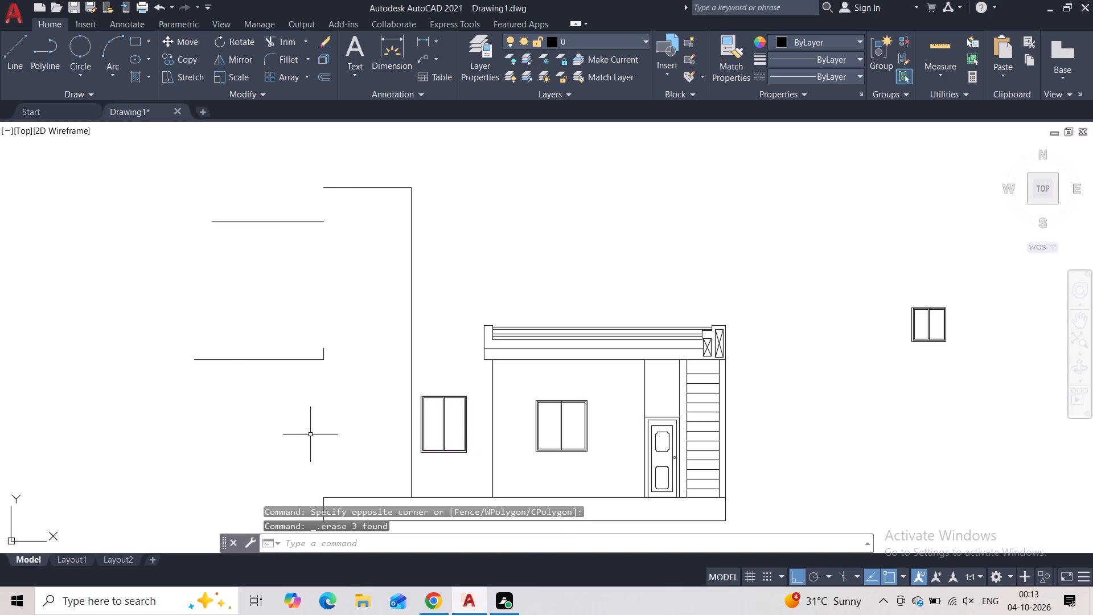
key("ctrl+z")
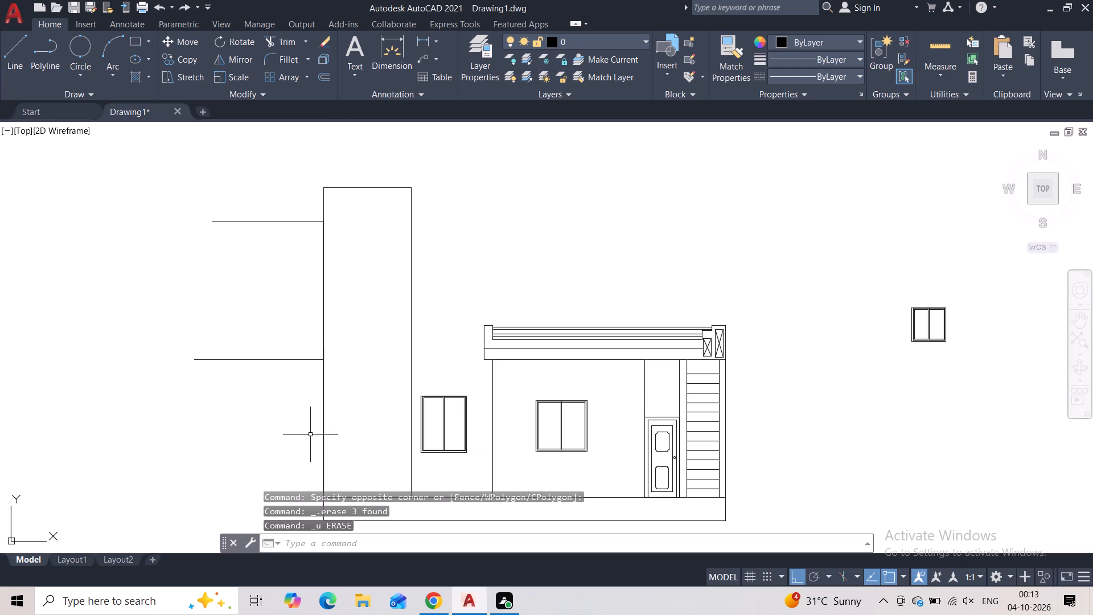
Erase the two 12' vertical construction lines along the tower's left edge, keeping the tower outline and both horizontal level lines.
left_click(324, 394)
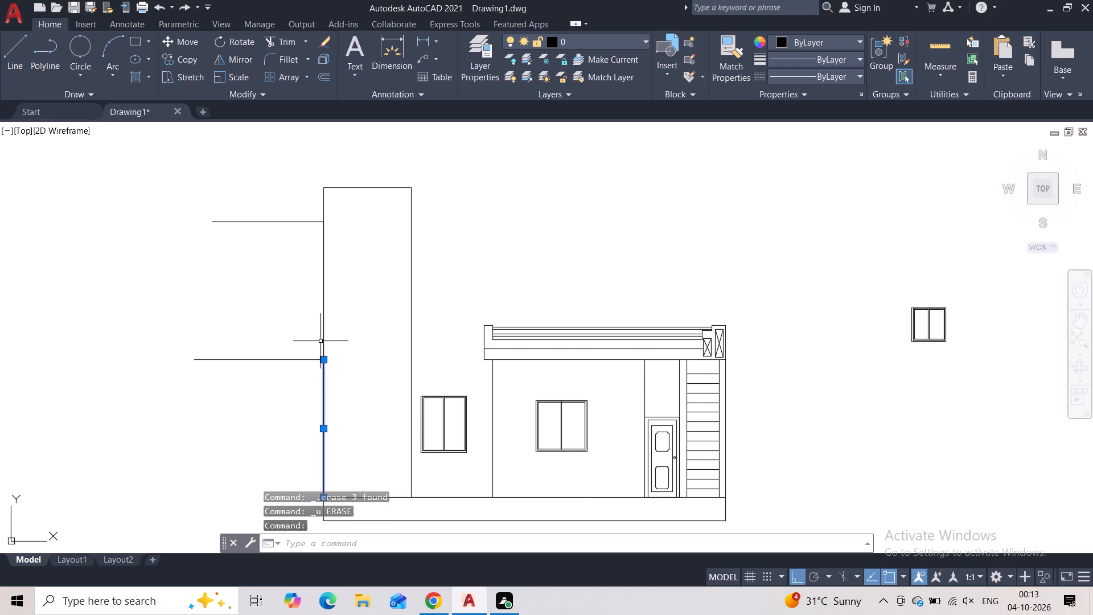
key("Delete")
left_click(334, 310)
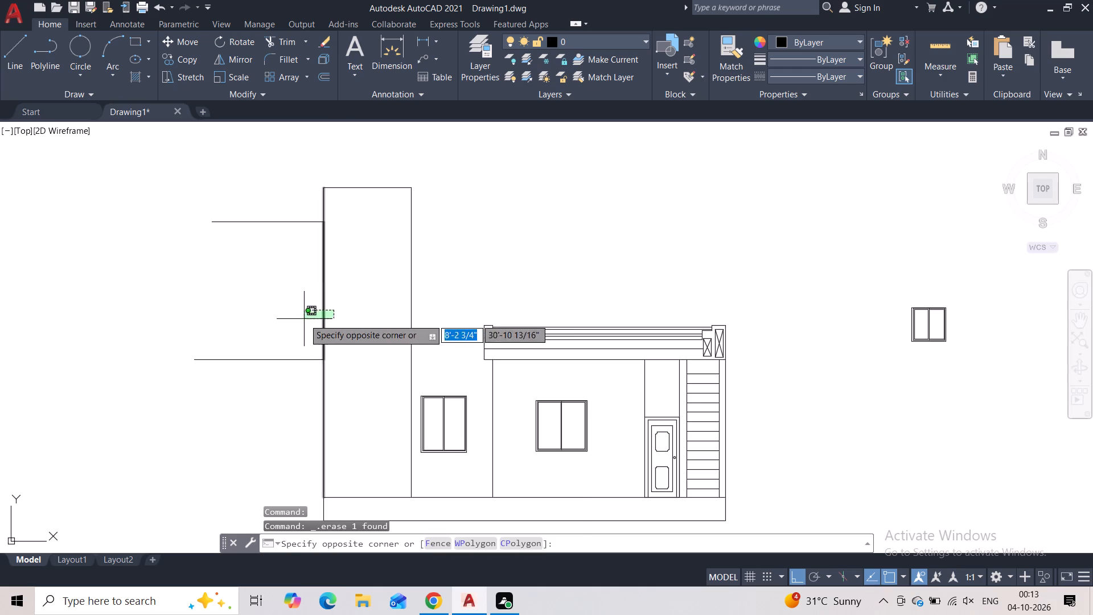
left_click(304, 319)
key("Escape")
left_click(325, 300)
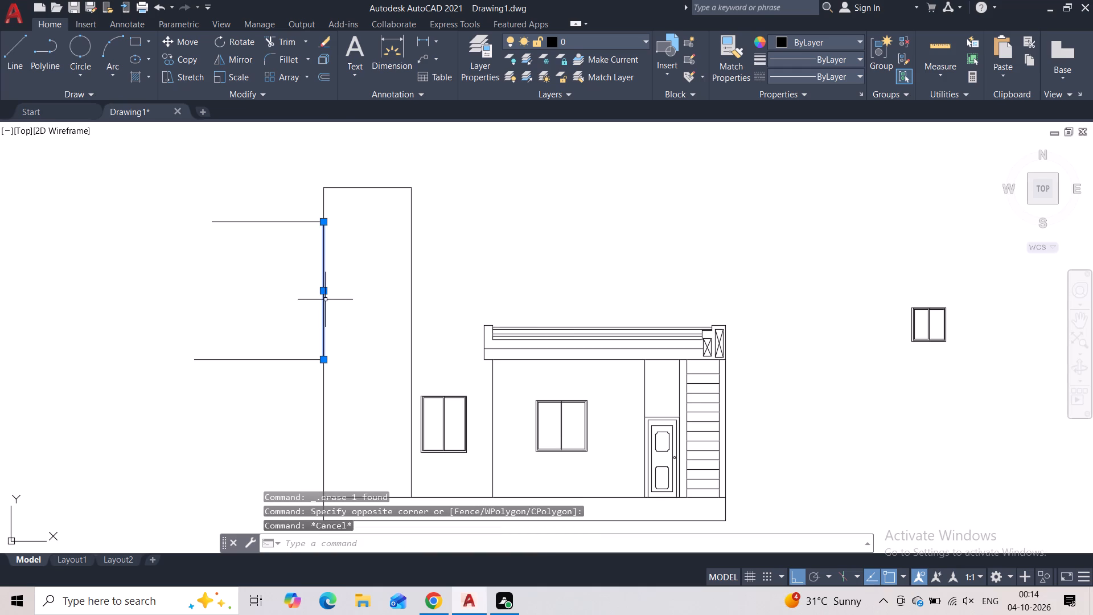
key("Delete")
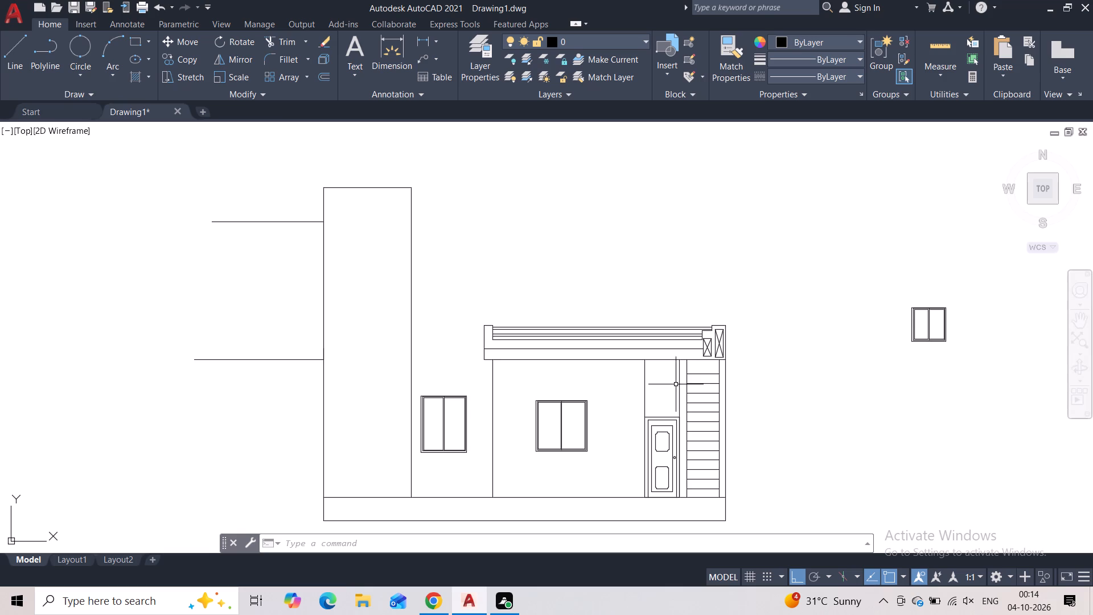
Draw a horizontal guide line from the upper level line at the tower's left edge to beyond the lower building's far end.
left_click(19, 42)
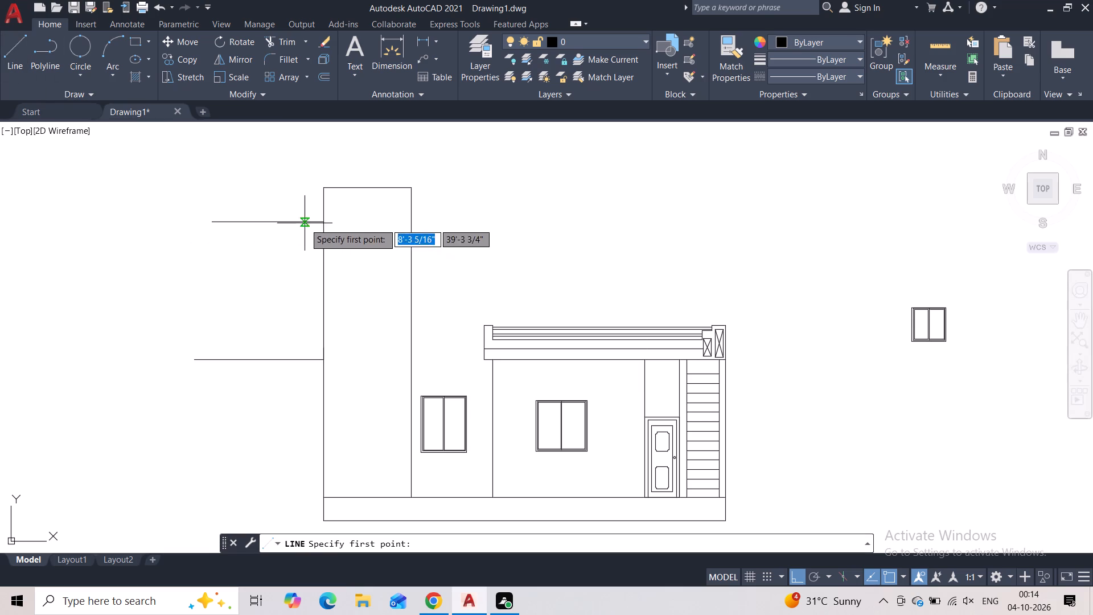
left_click(323, 218)
left_click(843, 255)
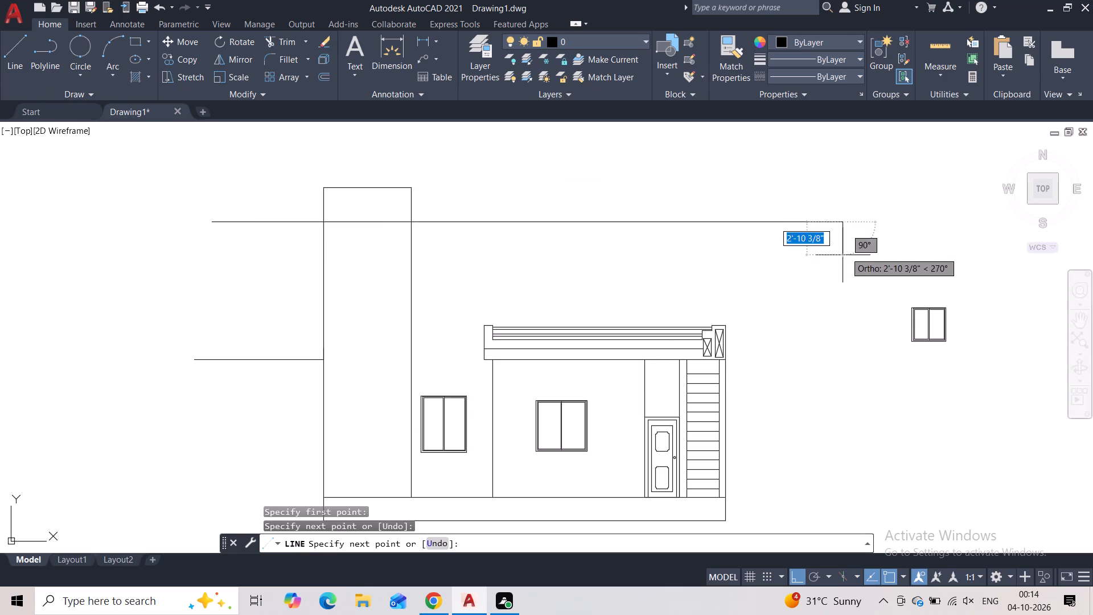
key("Escape")
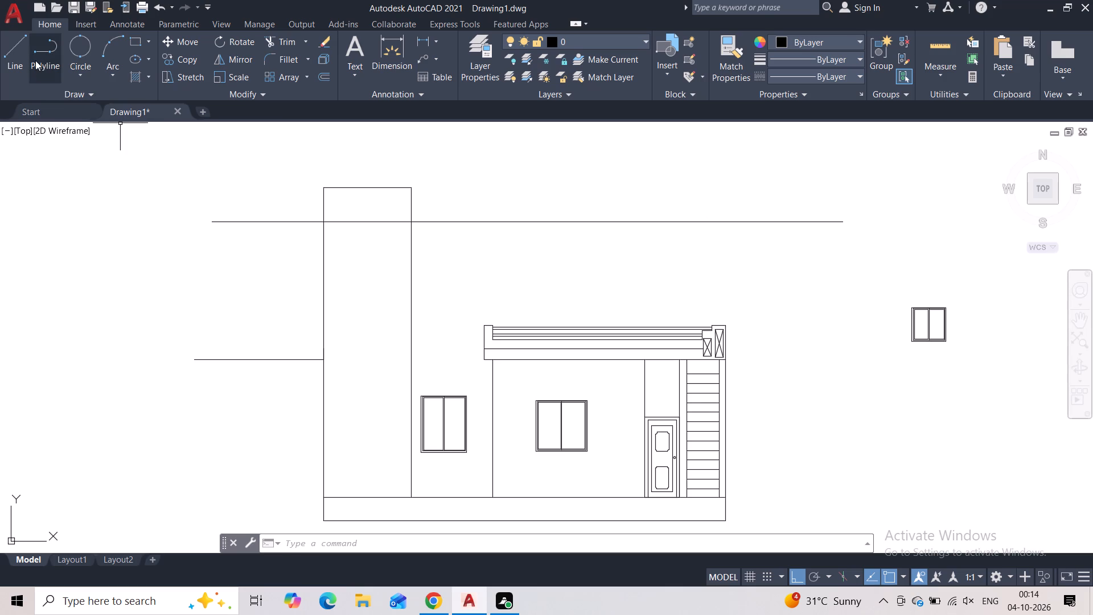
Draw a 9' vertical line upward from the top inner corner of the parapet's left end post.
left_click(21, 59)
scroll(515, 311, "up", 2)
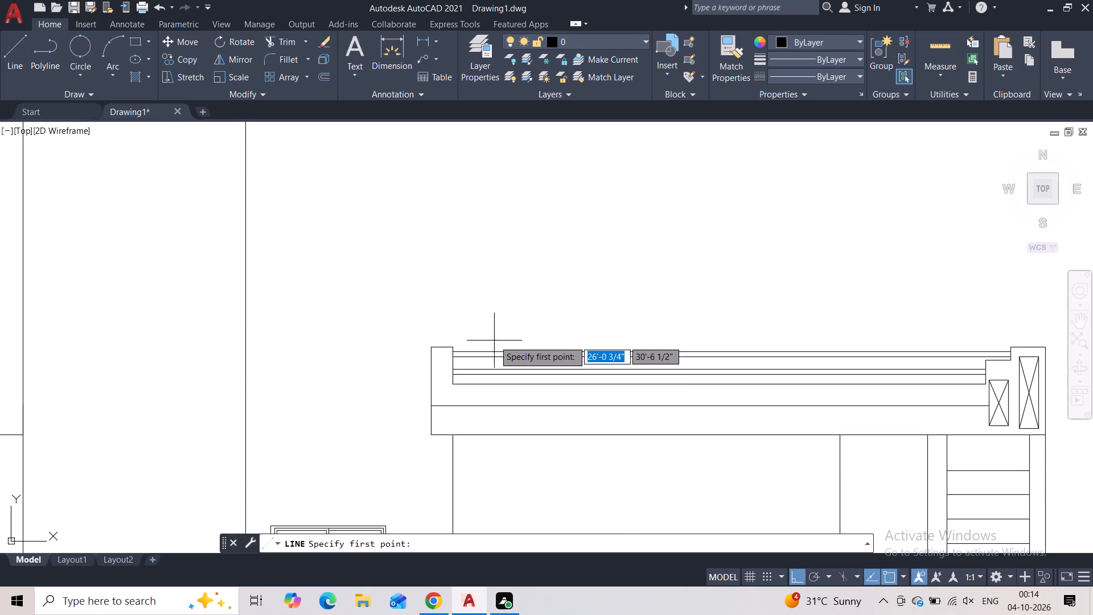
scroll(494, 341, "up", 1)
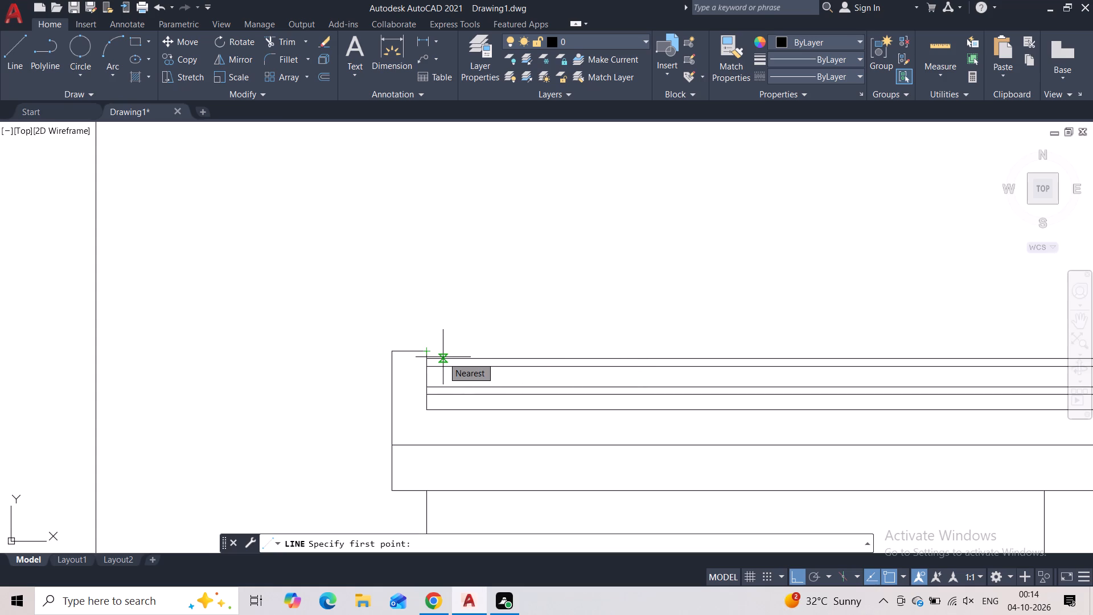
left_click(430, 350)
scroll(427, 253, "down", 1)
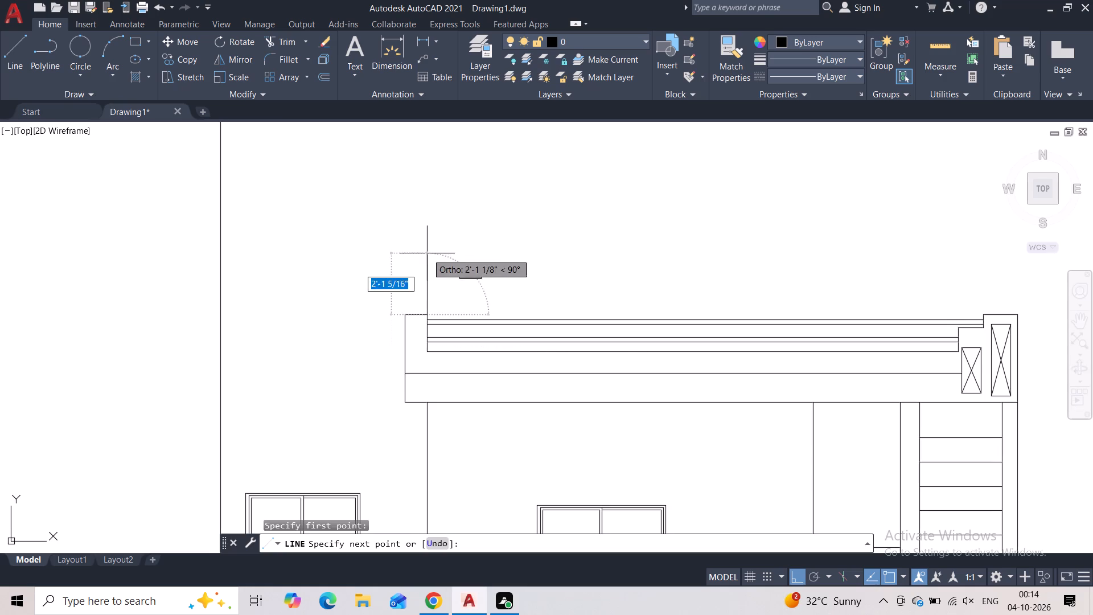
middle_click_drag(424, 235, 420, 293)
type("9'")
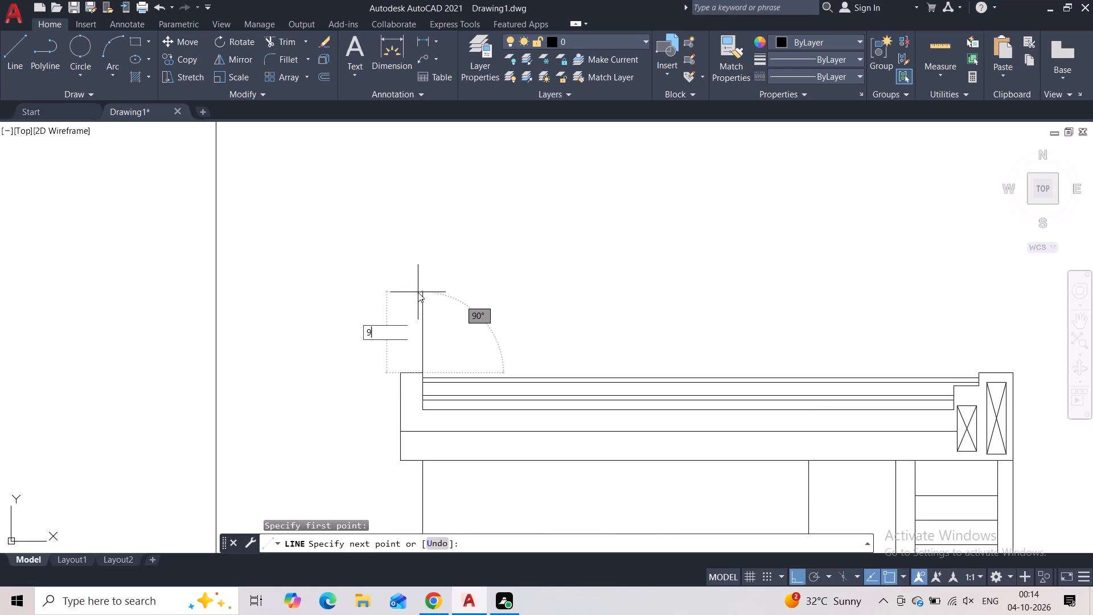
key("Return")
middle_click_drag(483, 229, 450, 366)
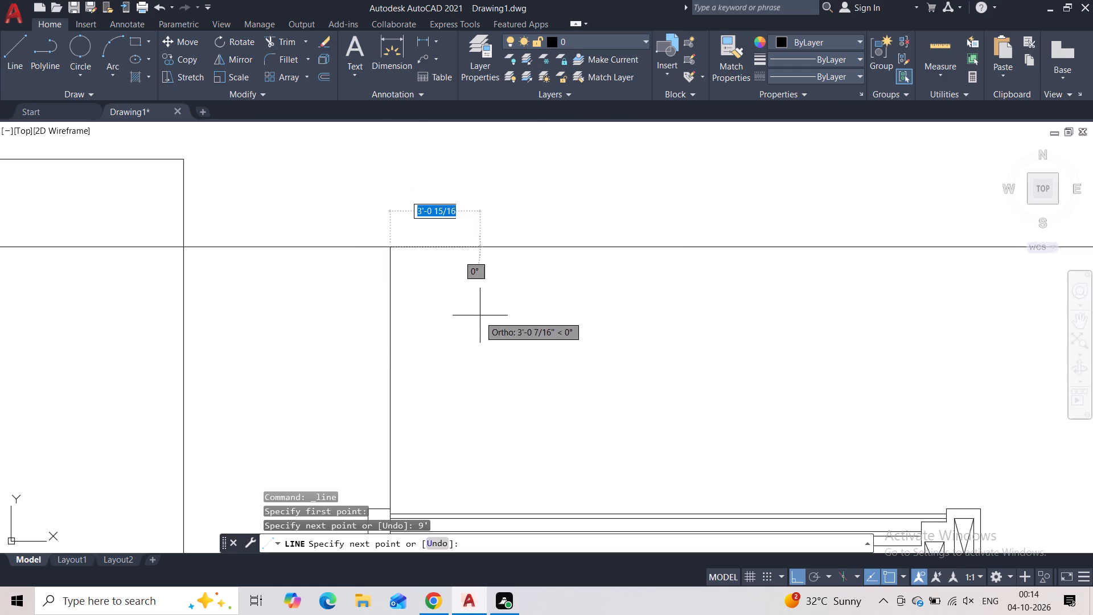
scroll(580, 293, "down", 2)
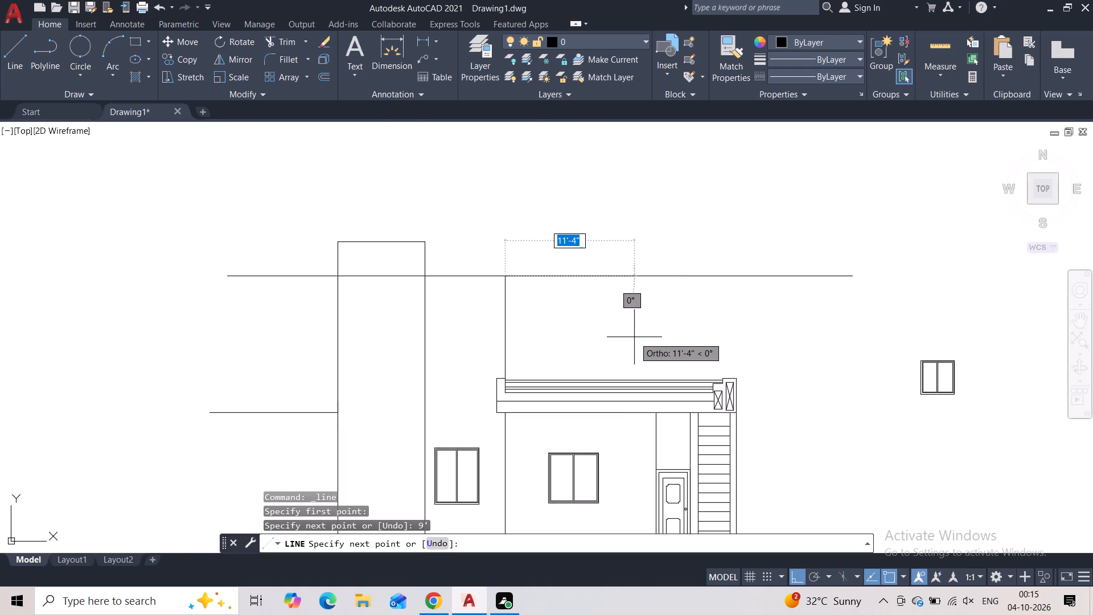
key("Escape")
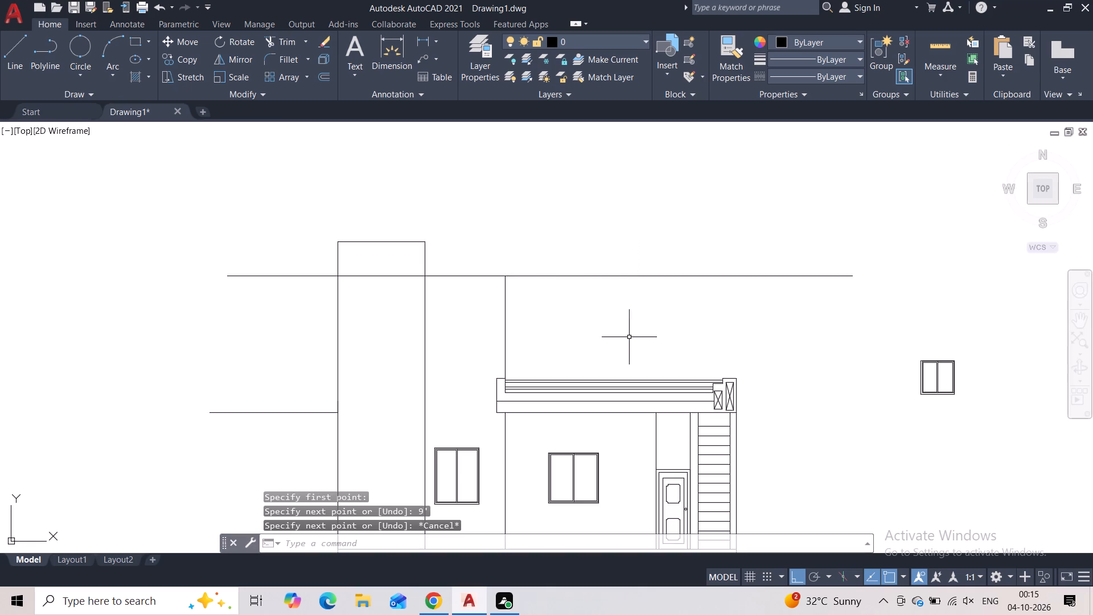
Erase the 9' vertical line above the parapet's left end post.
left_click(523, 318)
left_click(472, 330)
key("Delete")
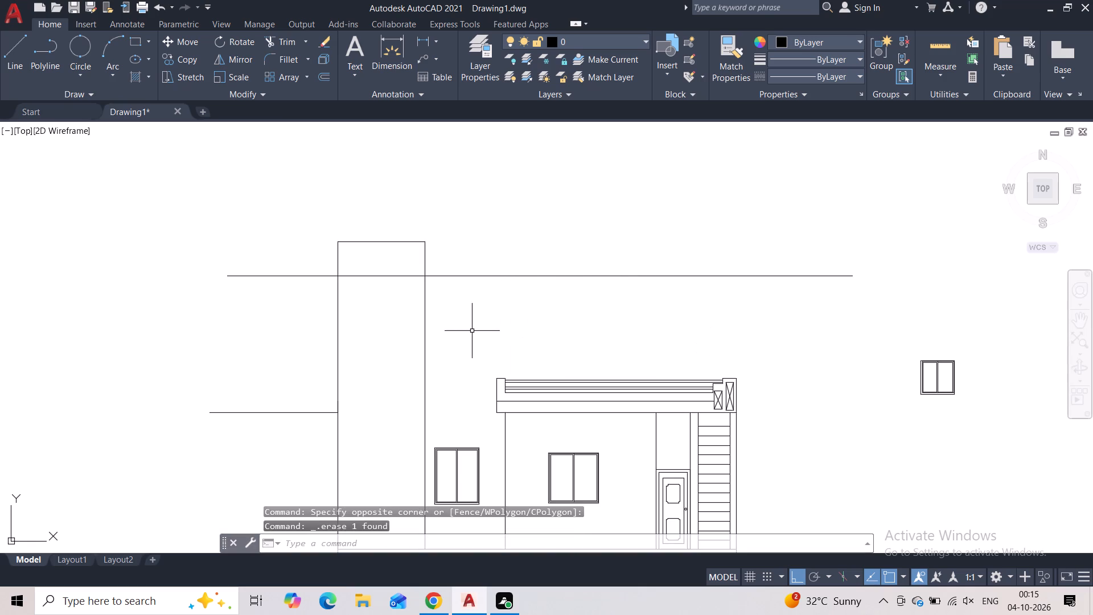
Draw a 6' vertical line upward from the top inner corner of the parapet's left end post.
left_click(9, 50)
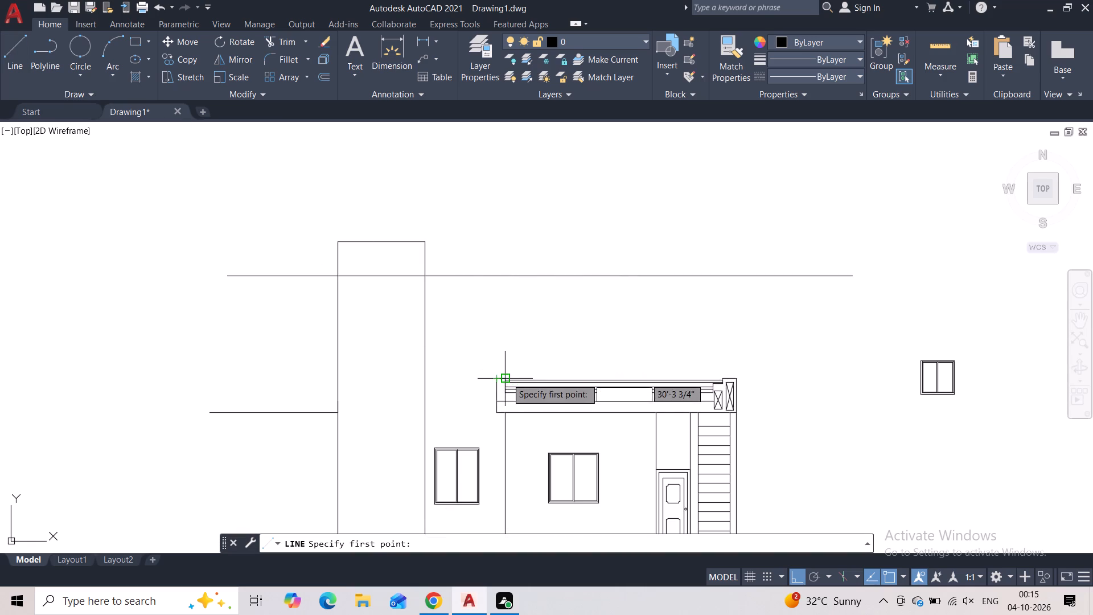
left_click(507, 378)
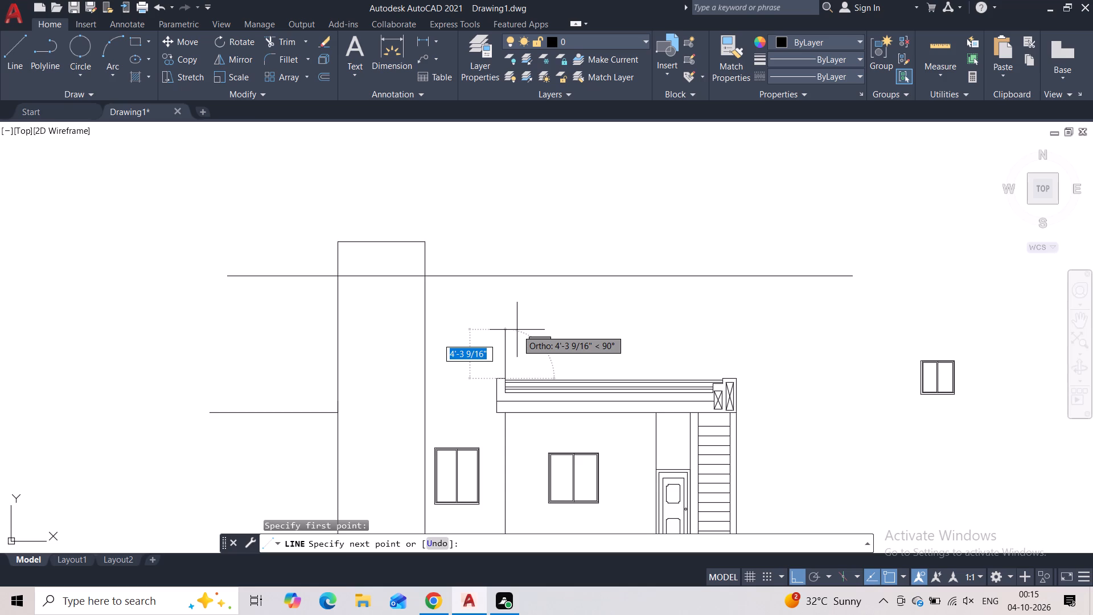
type("6'")
key("Return")
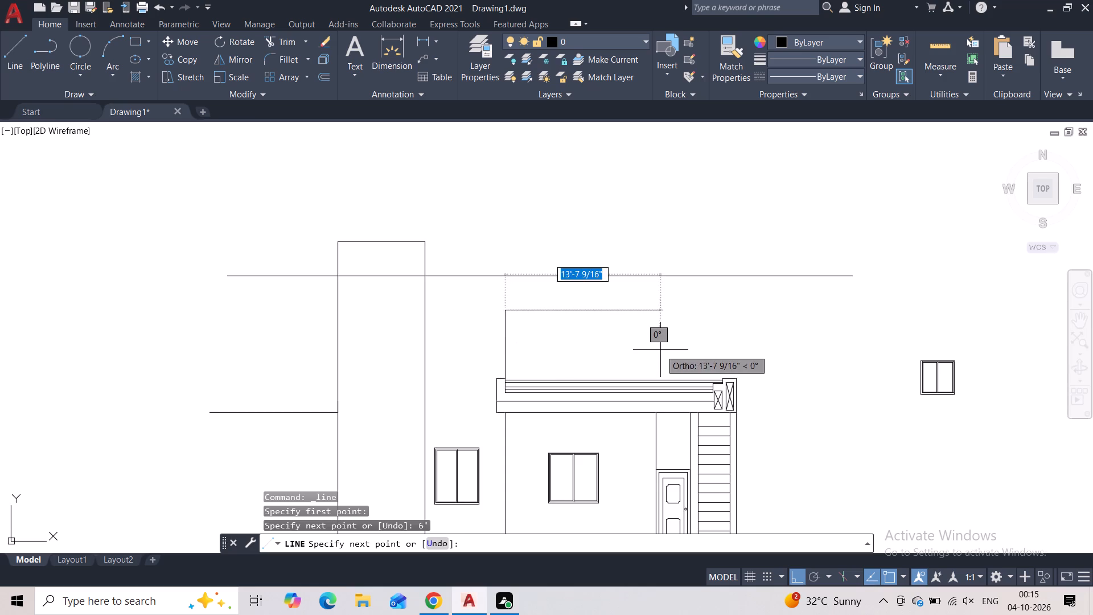
scroll(659, 344, "up", 1)
key("grave")
key("Escape")
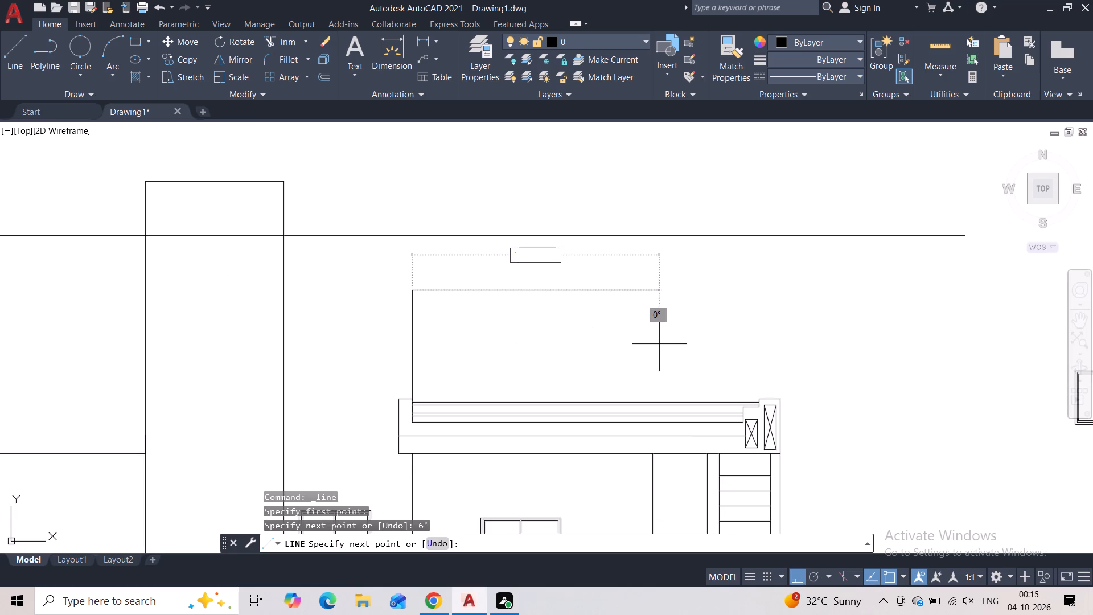
key("Escape")
Erase the 6' vertical line above the parapet's left end post.
left_click(509, 309)
left_click(375, 311)
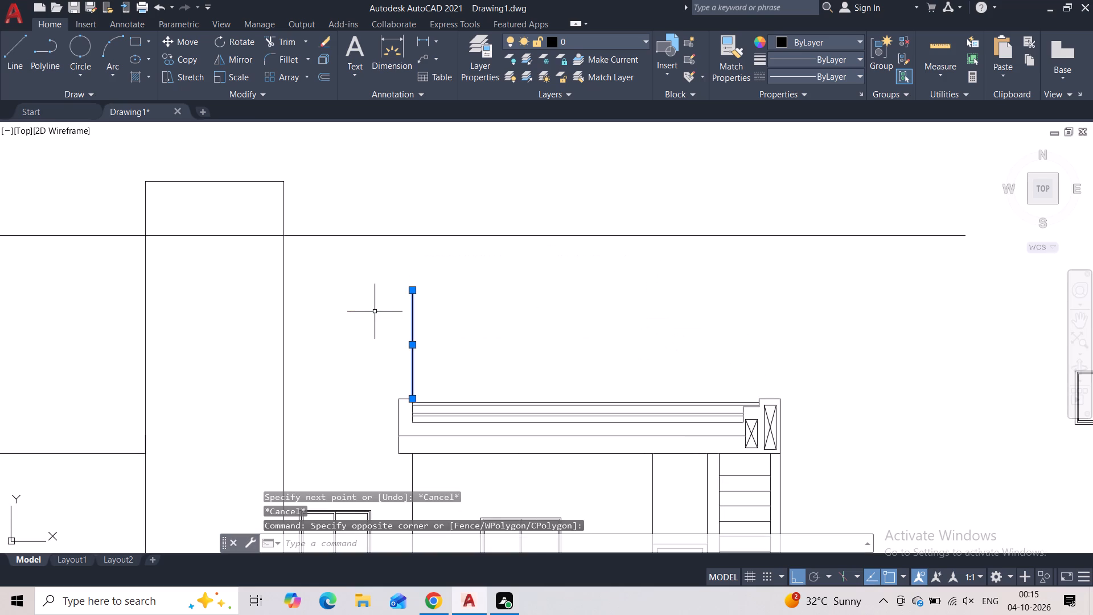
key("Delete")
key("space")
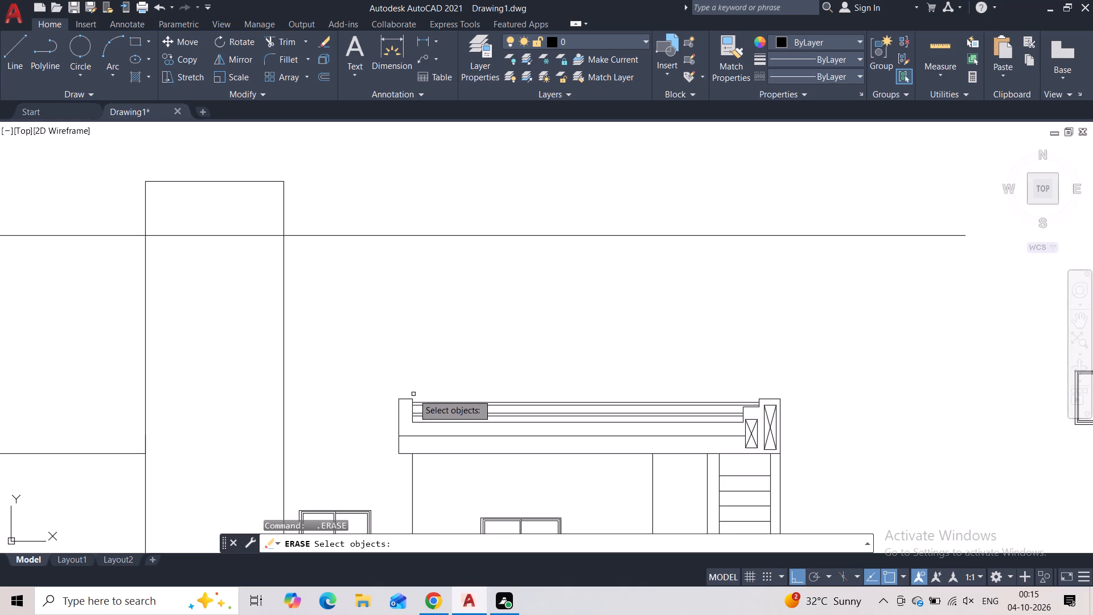
key("Escape")
Draw the upper storey outline from the left end post's top inner corner: 7' up, horizontally across, and back down to the parapet.
left_click(0, 65)
left_click(2, 62)
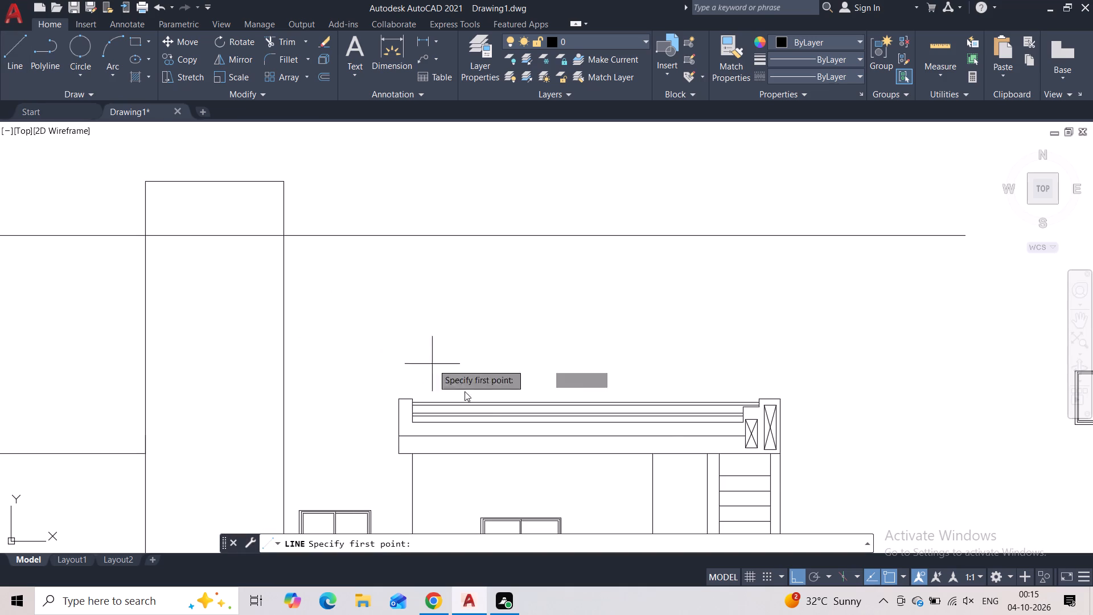
scroll(439, 405, "up", 1)
left_click(392, 391)
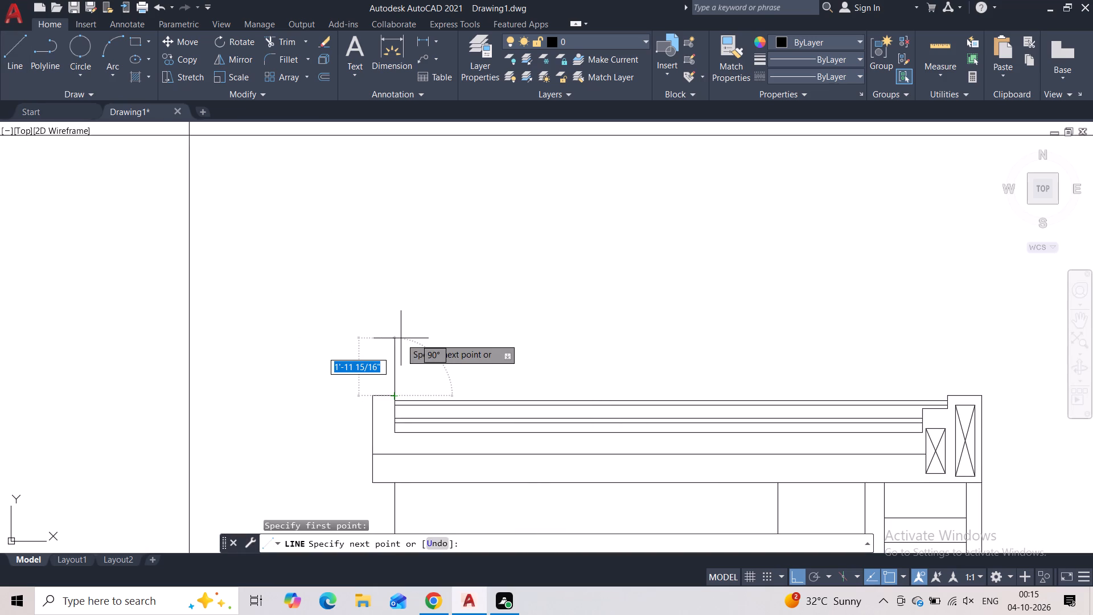
type("7'")
key("Return")
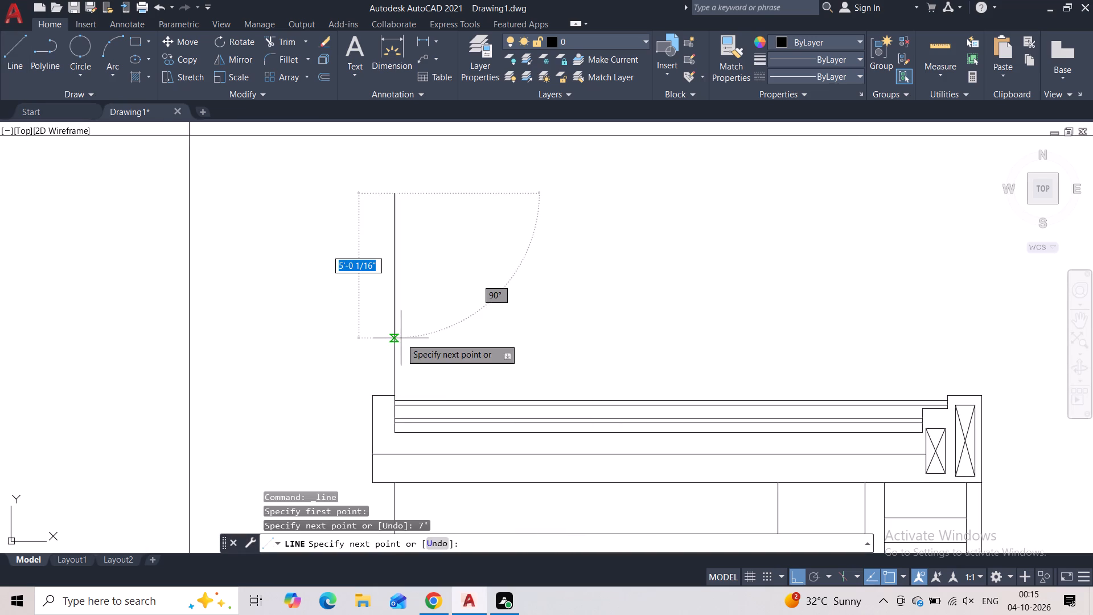
middle_click_drag(827, 276, 807, 277)
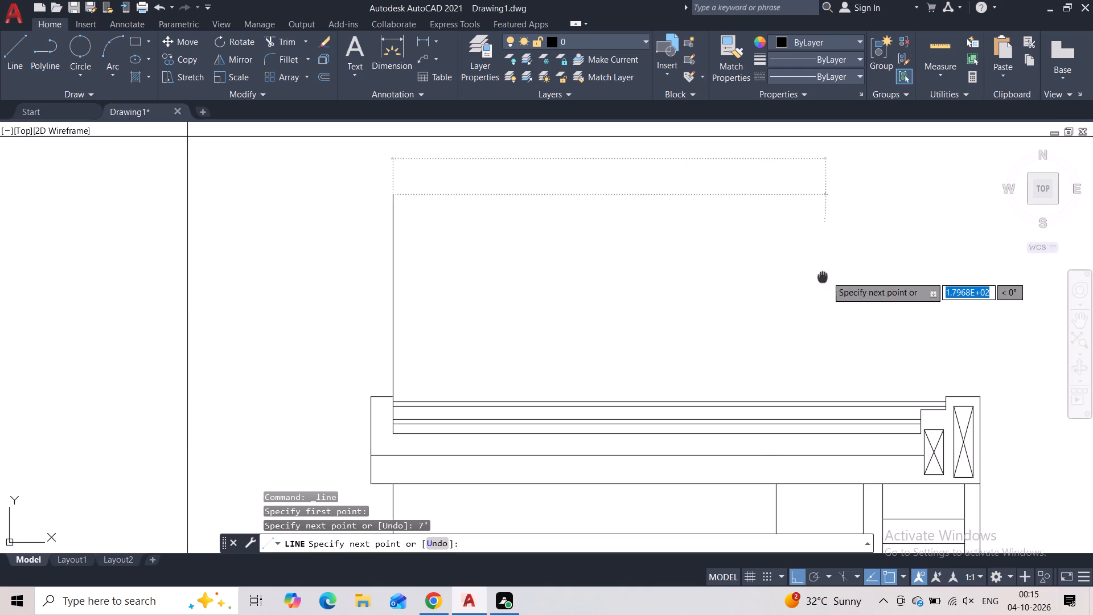
middle_click_drag(807, 277, 637, 267)
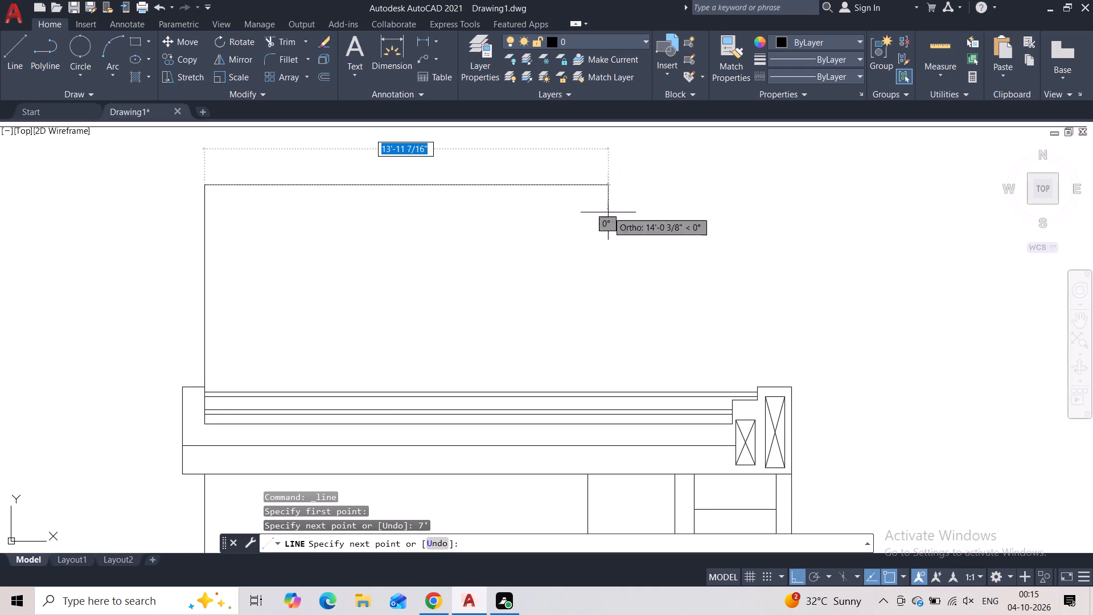
left_click(545, 193)
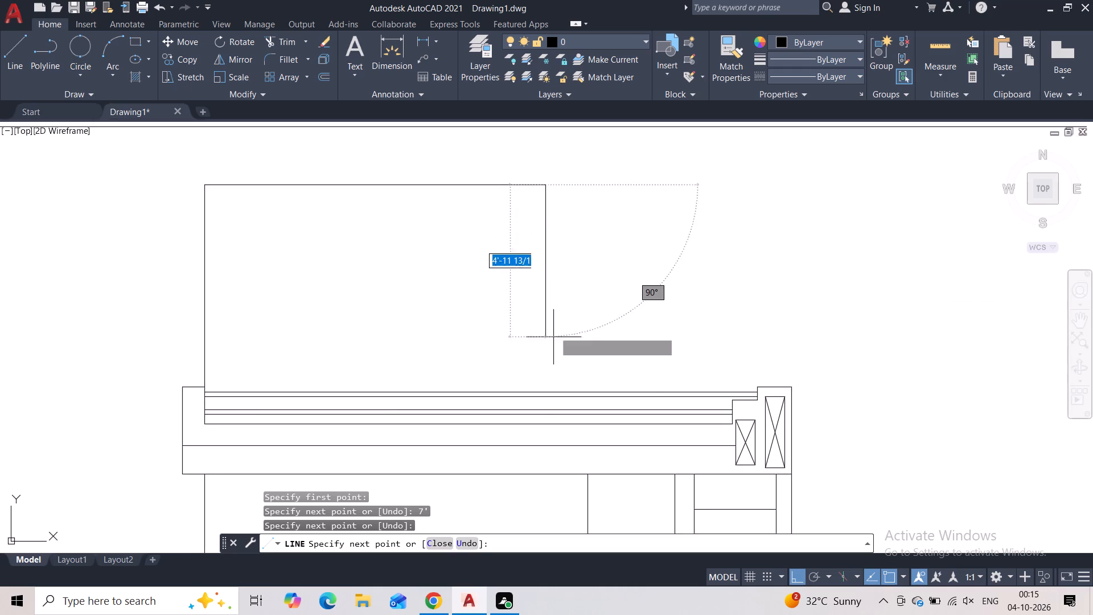
left_click(545, 387)
key("Escape")
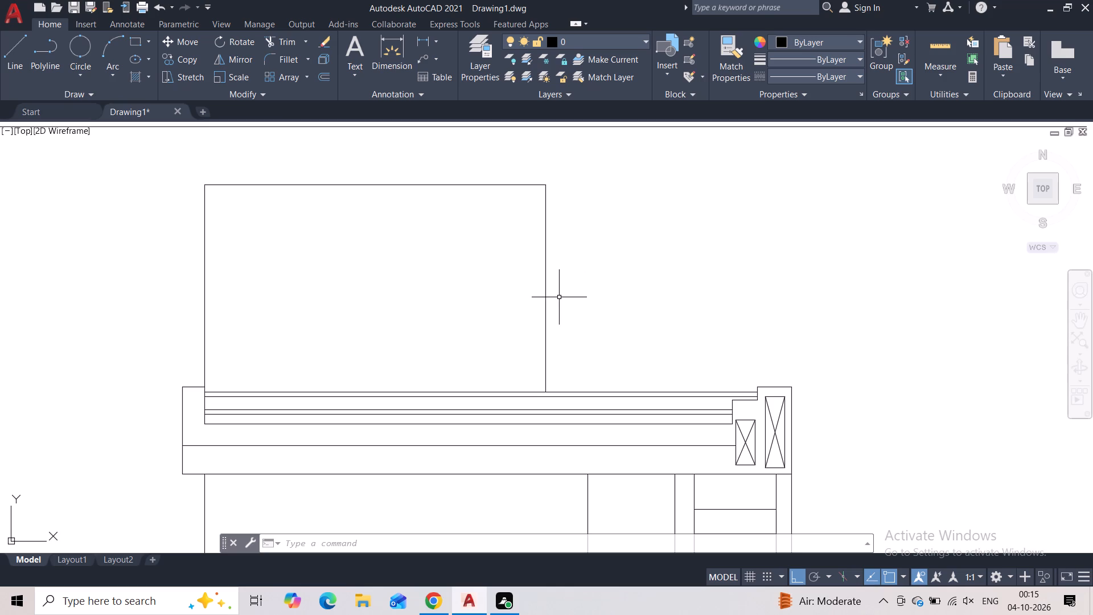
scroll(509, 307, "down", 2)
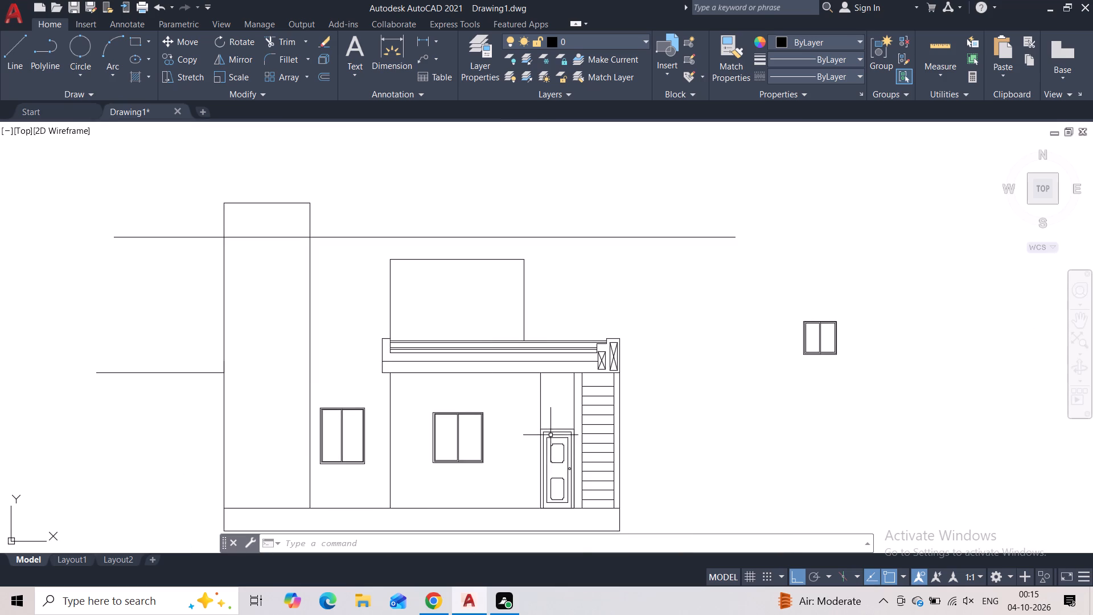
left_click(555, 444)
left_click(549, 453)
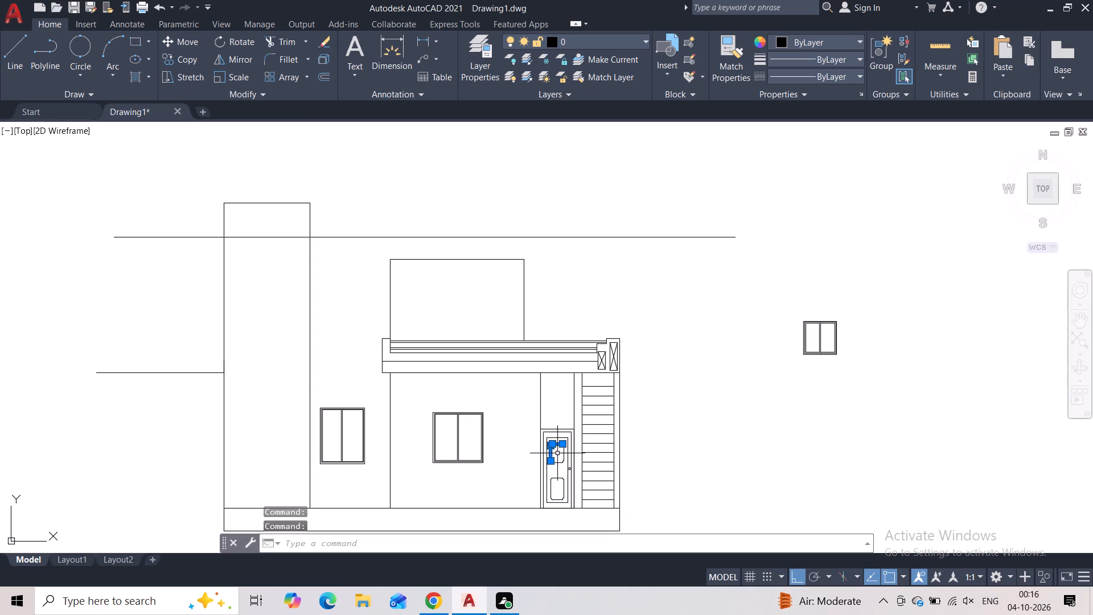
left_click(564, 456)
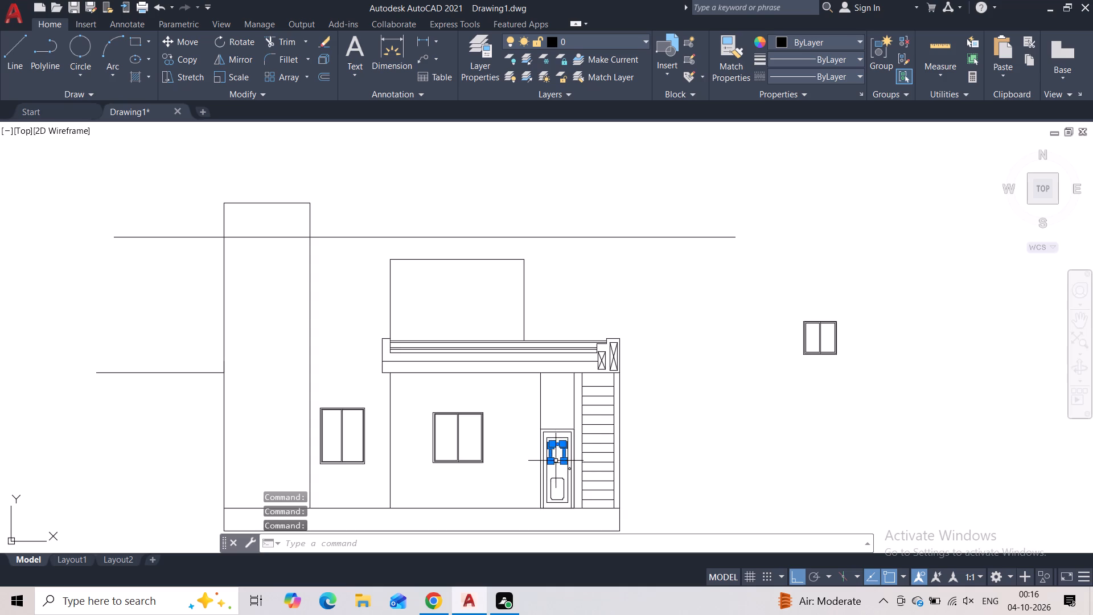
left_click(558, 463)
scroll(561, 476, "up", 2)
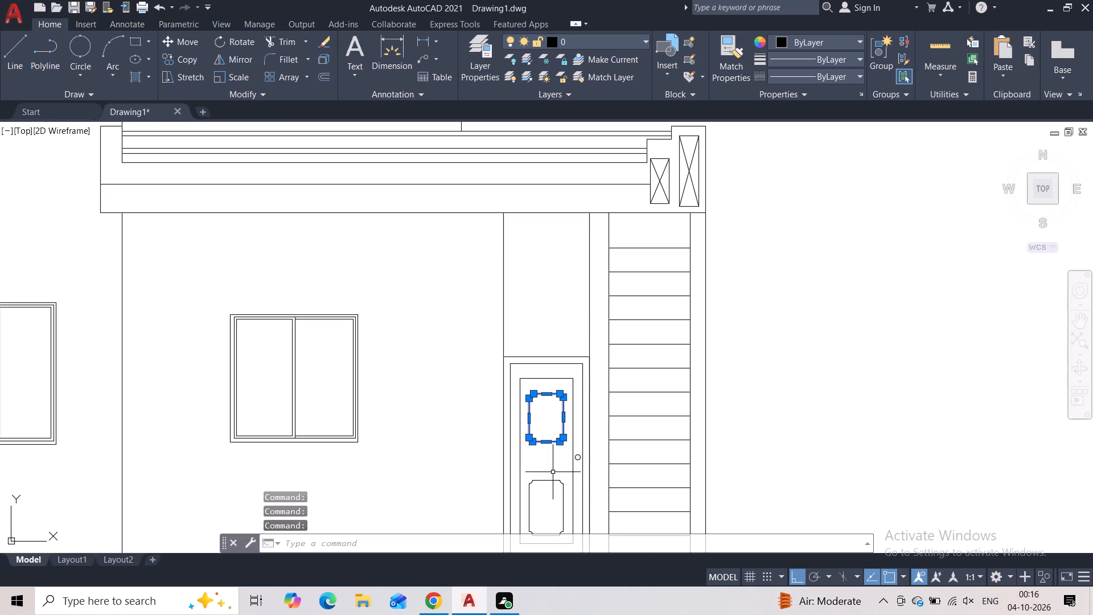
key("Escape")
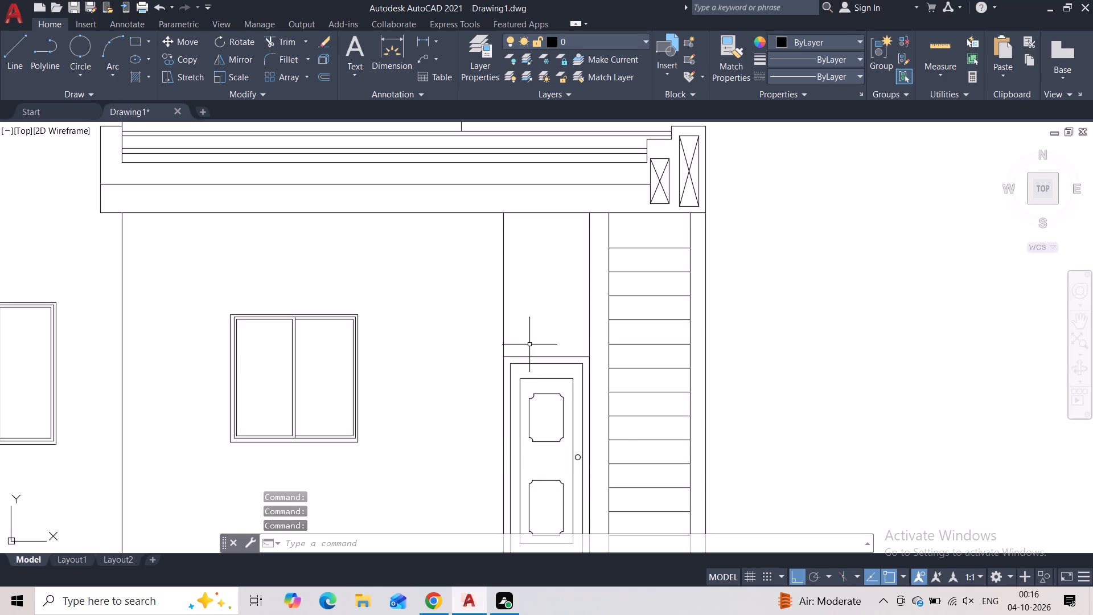
Copy the ground-floor door frame, without its decorative panels, from its bottom left corner to the parapet recess's bottom left corner.
scroll(529, 339, "down", 2)
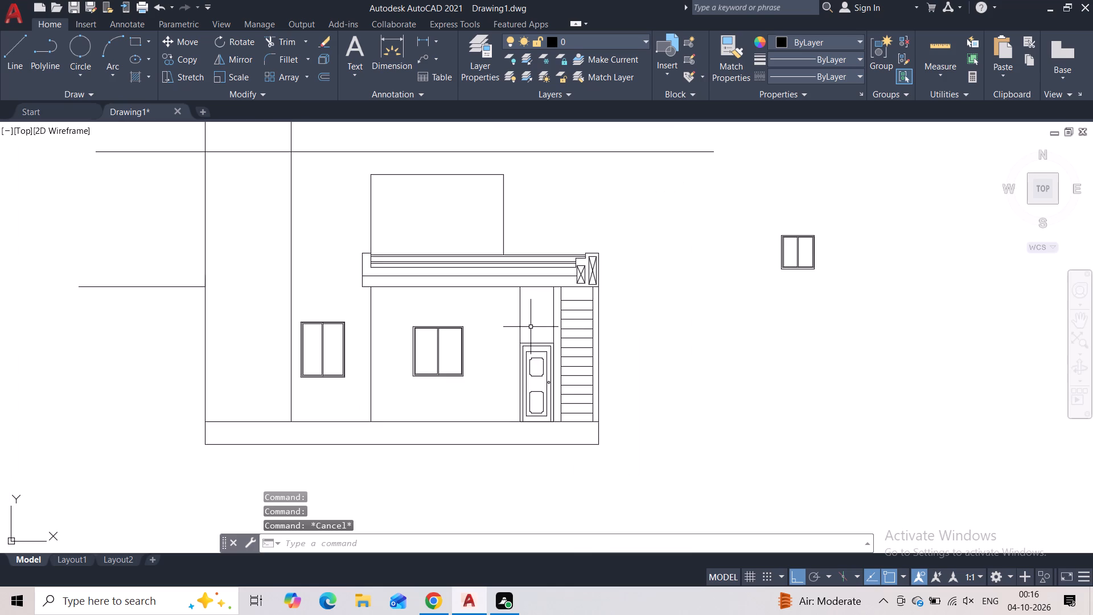
left_click(541, 347)
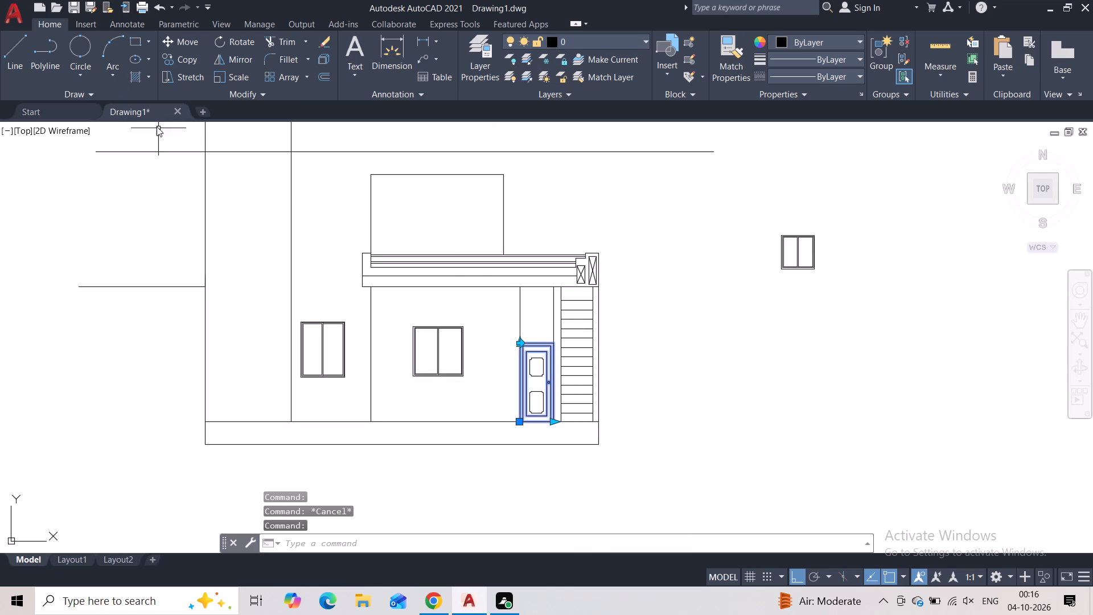
left_click(186, 60)
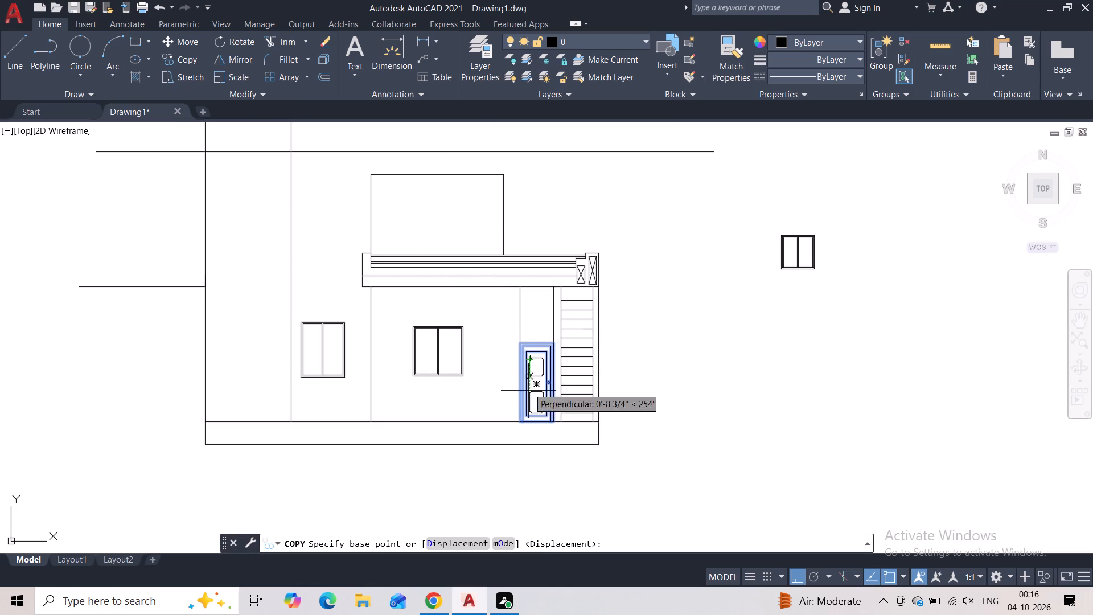
scroll(517, 422, "up", 3)
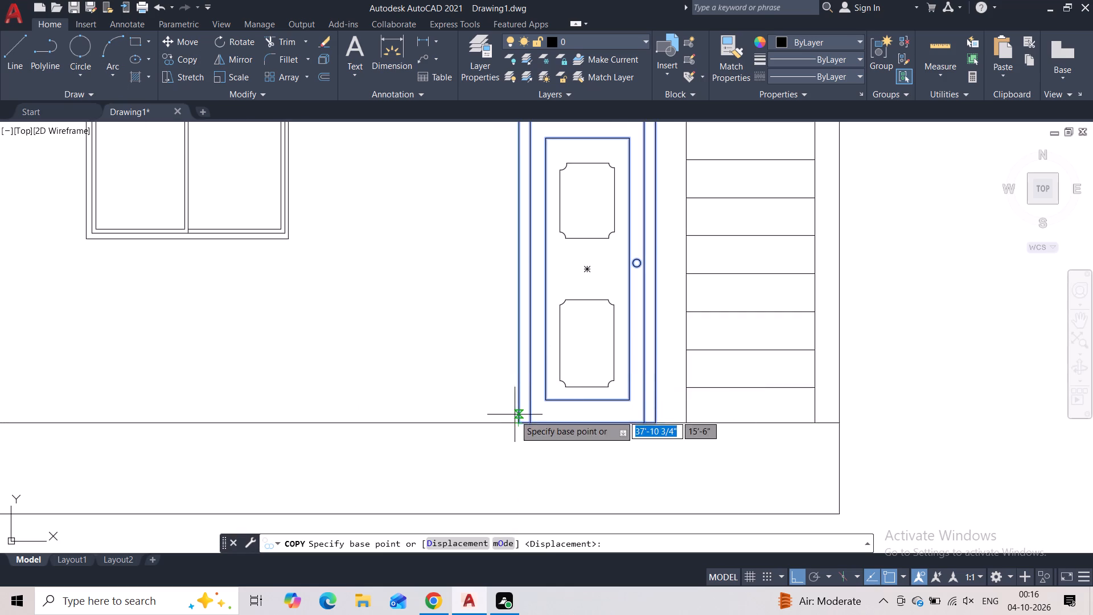
left_click(515, 421)
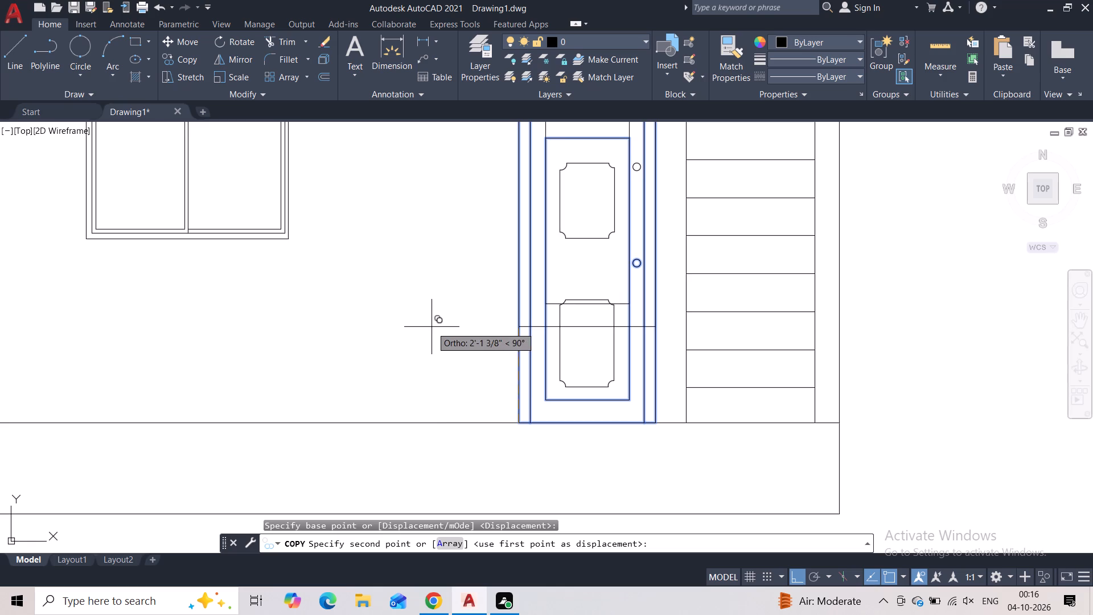
middle_click_drag(329, 283, 354, 490)
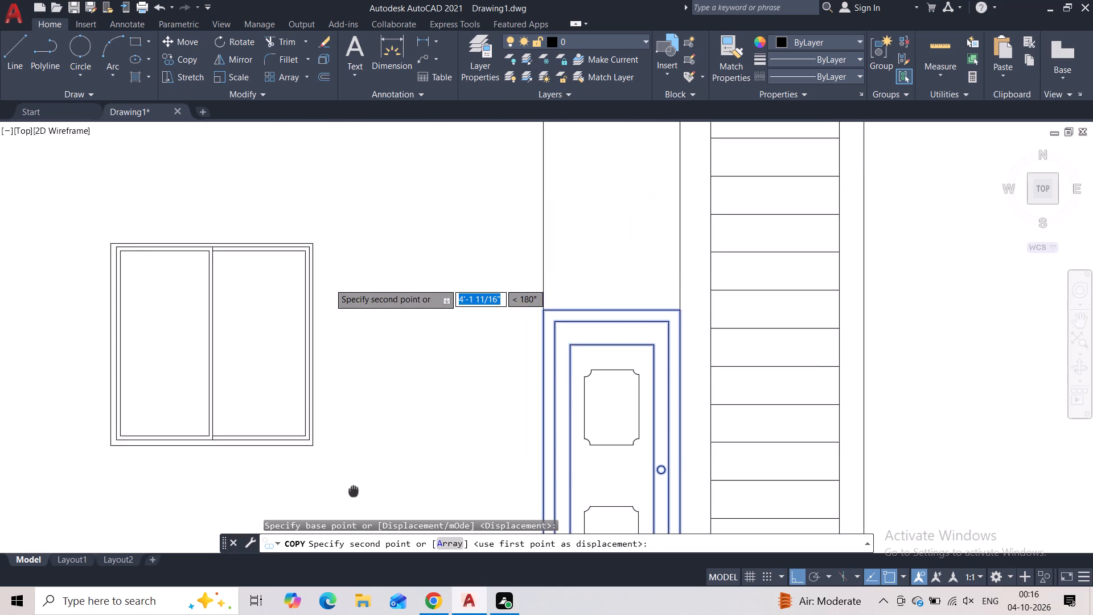
scroll(347, 362, "down", 3)
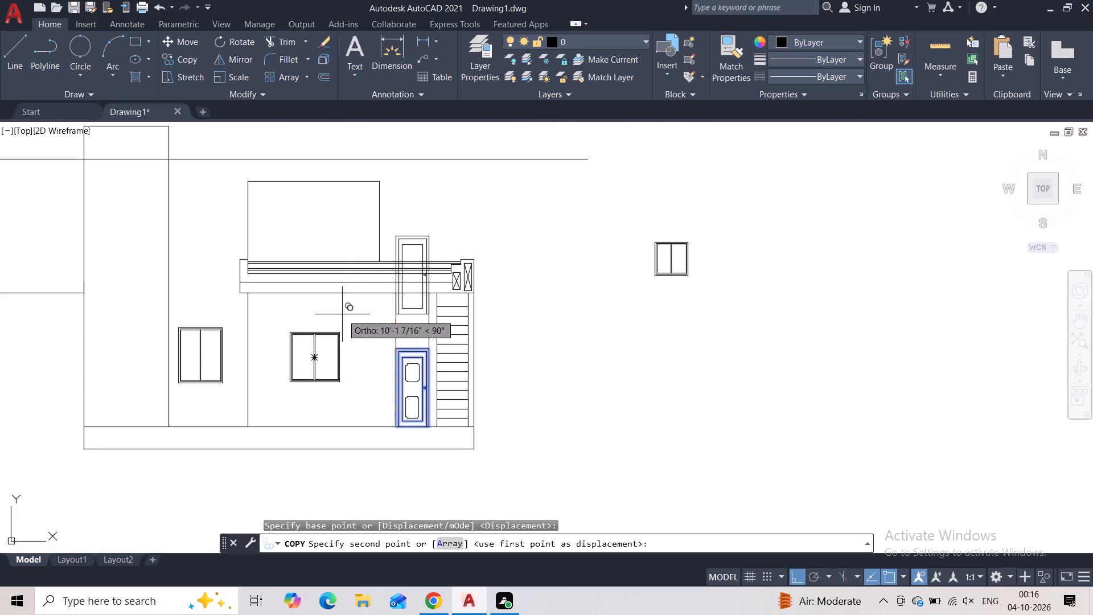
key("F8")
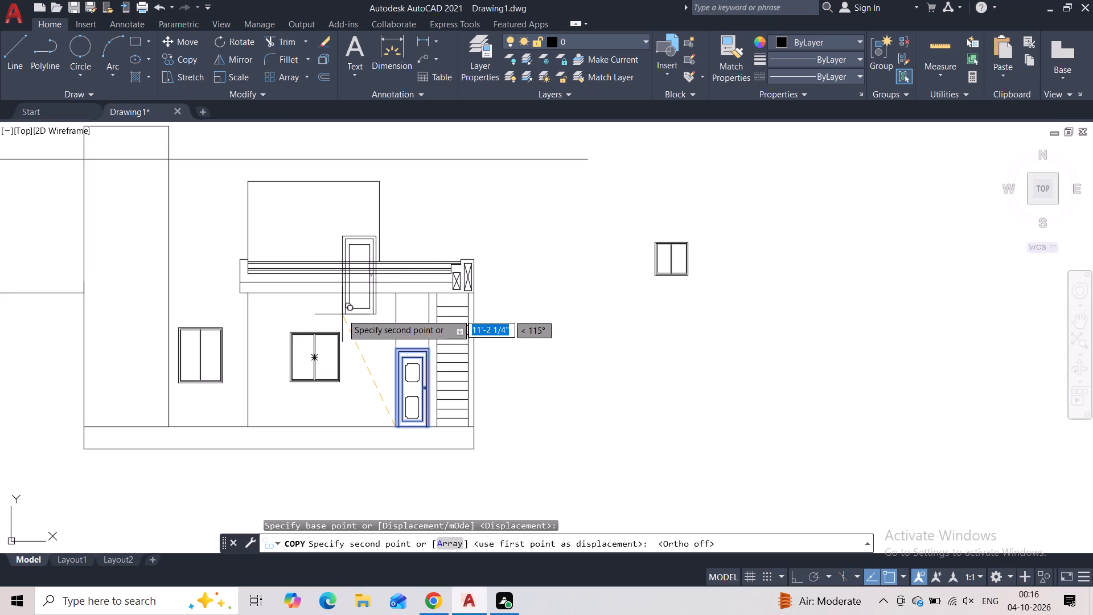
scroll(268, 257, "up", 3)
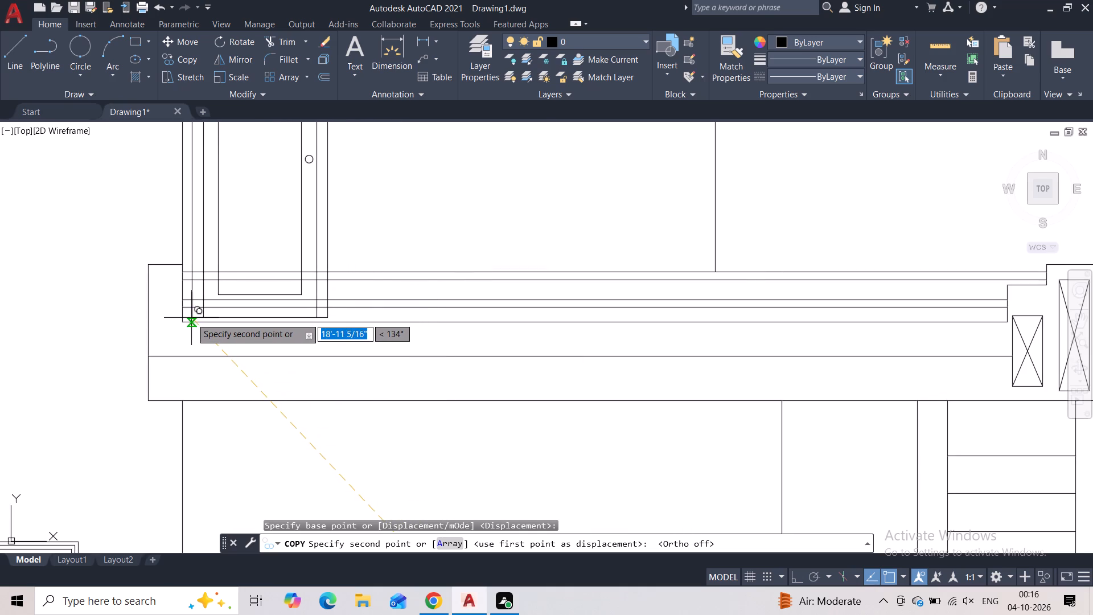
scroll(190, 320, "up", 4)
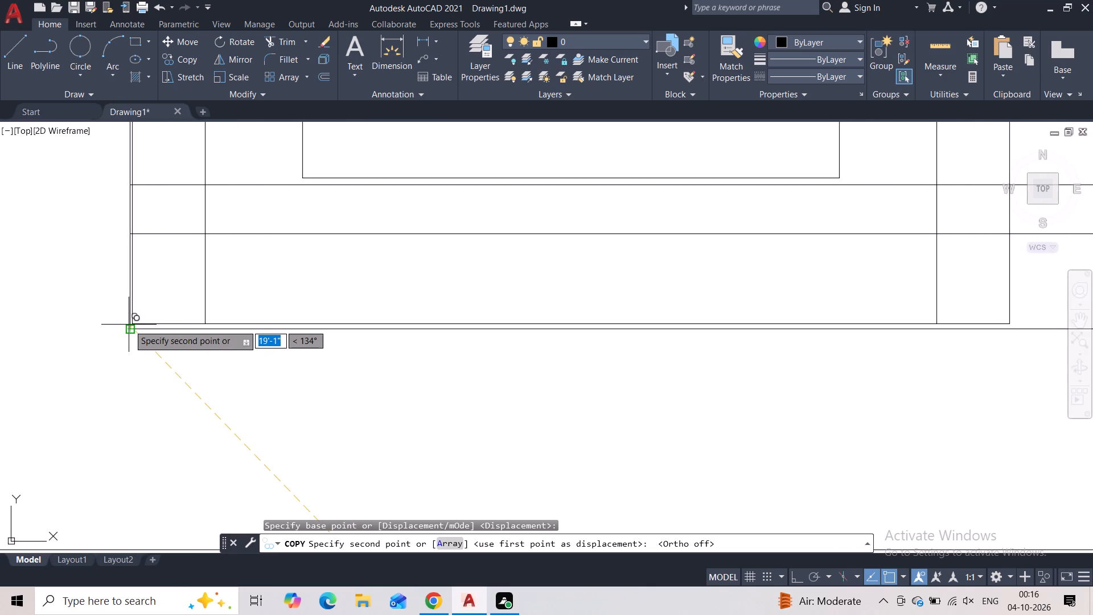
scroll(129, 325, "up", 8)
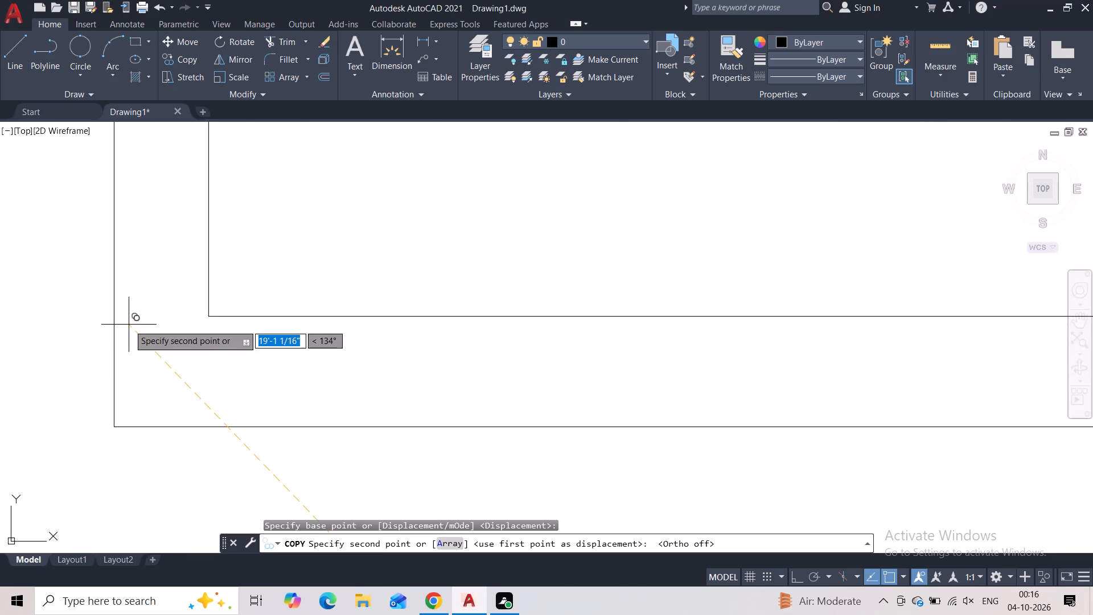
left_click(115, 427)
key("Escape")
Examine how the copied door sits against the parapet lines and the upper storey outline.
scroll(272, 317, "down", 8)
scroll(356, 265, "down", 1)
middle_click_drag(367, 263, 332, 322)
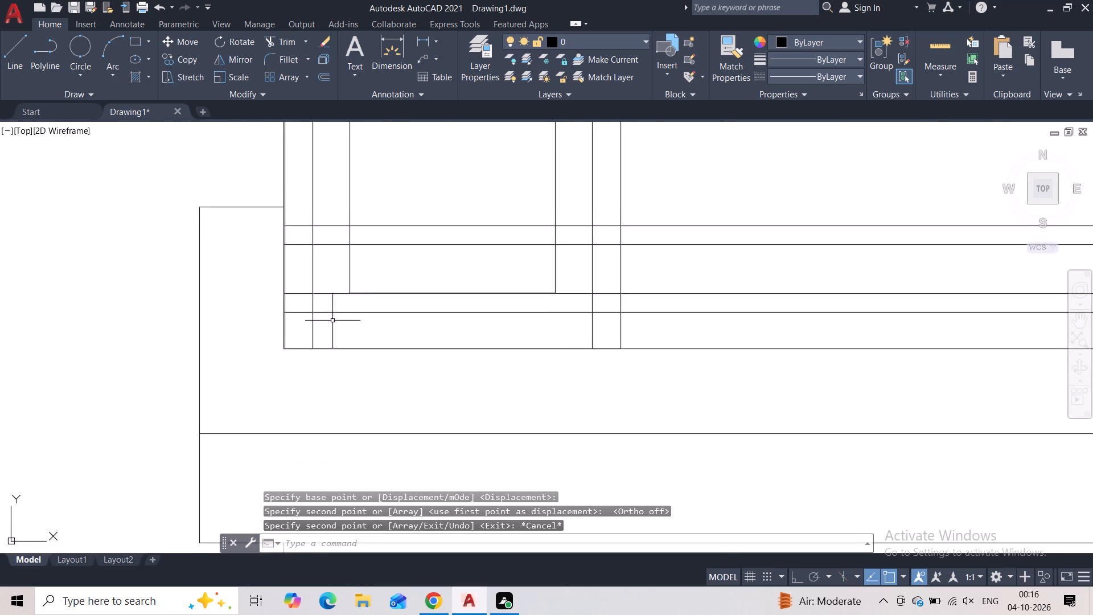
scroll(435, 203, "down", 2)
middle_click_drag(435, 191, 383, 268)
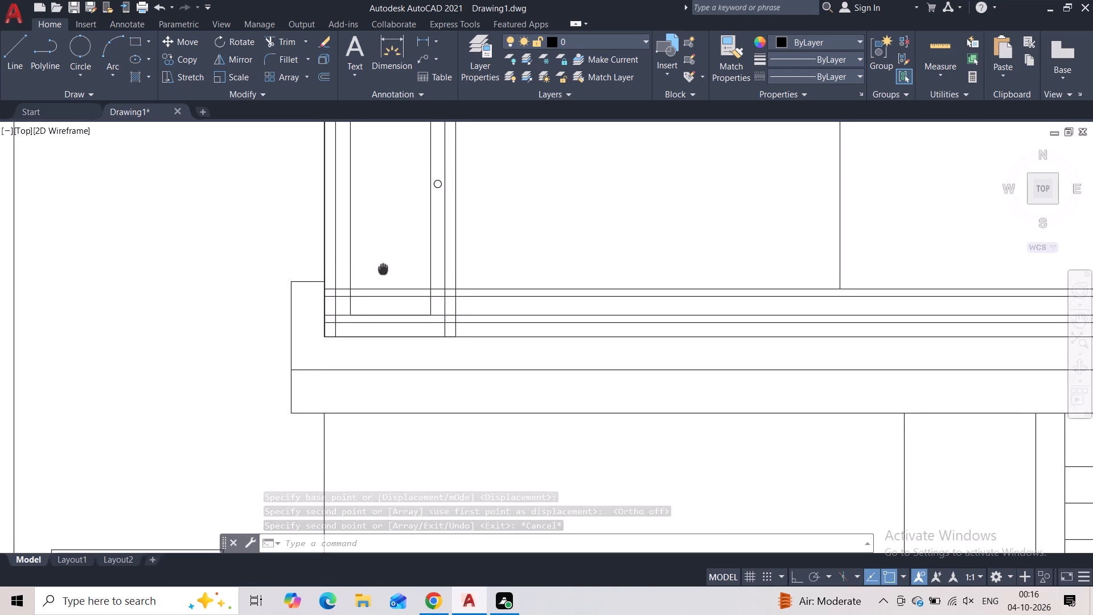
middle_click_drag(383, 268, 381, 269)
scroll(363, 292, "up", 4)
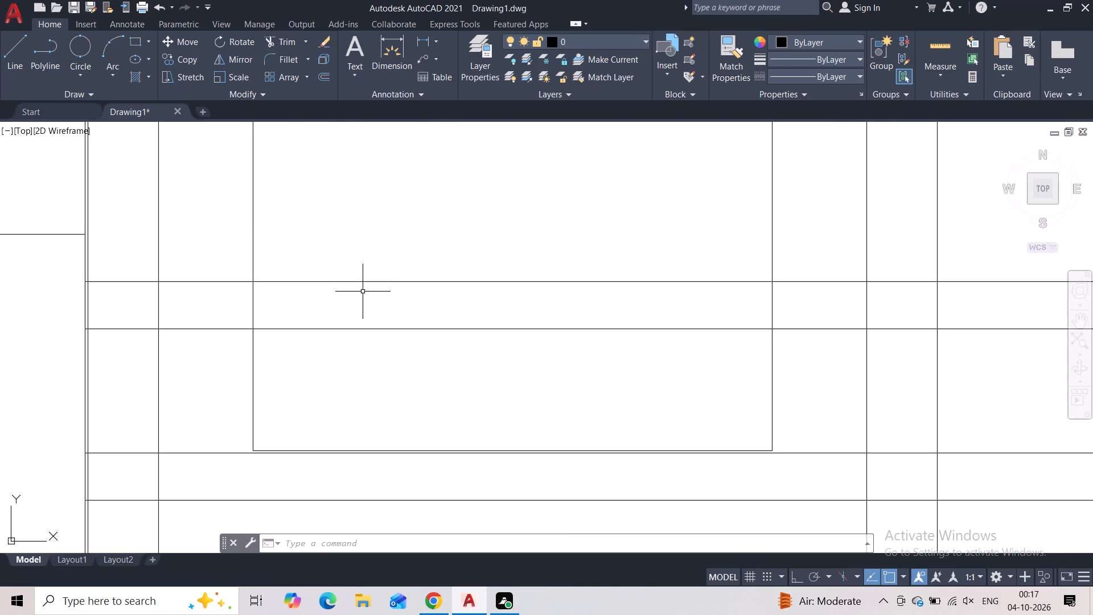
scroll(405, 237, "down", 6)
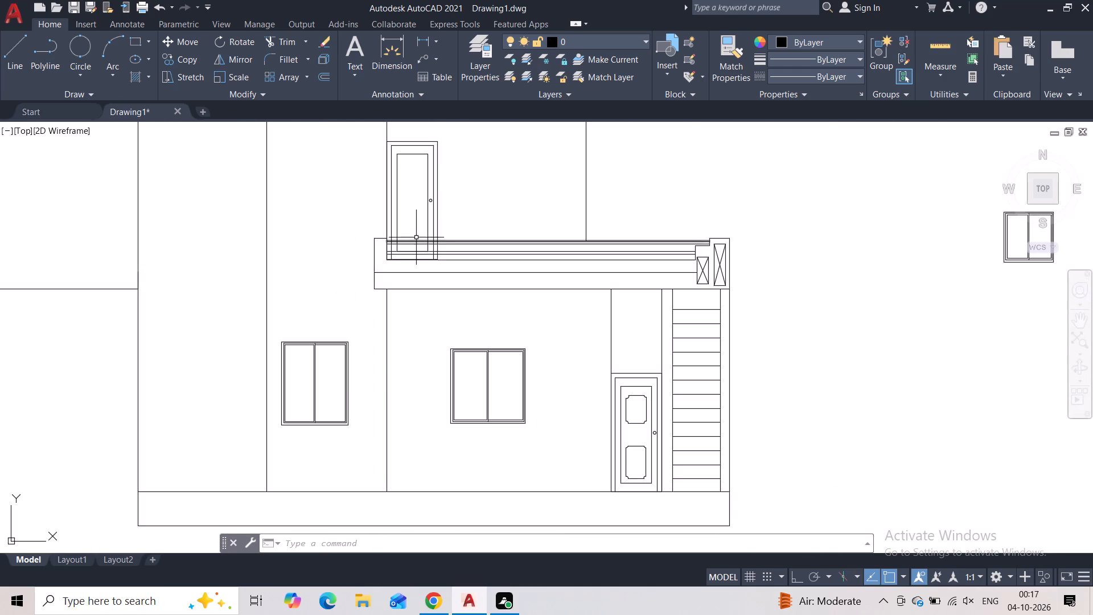
middle_click_drag(498, 200, 479, 228)
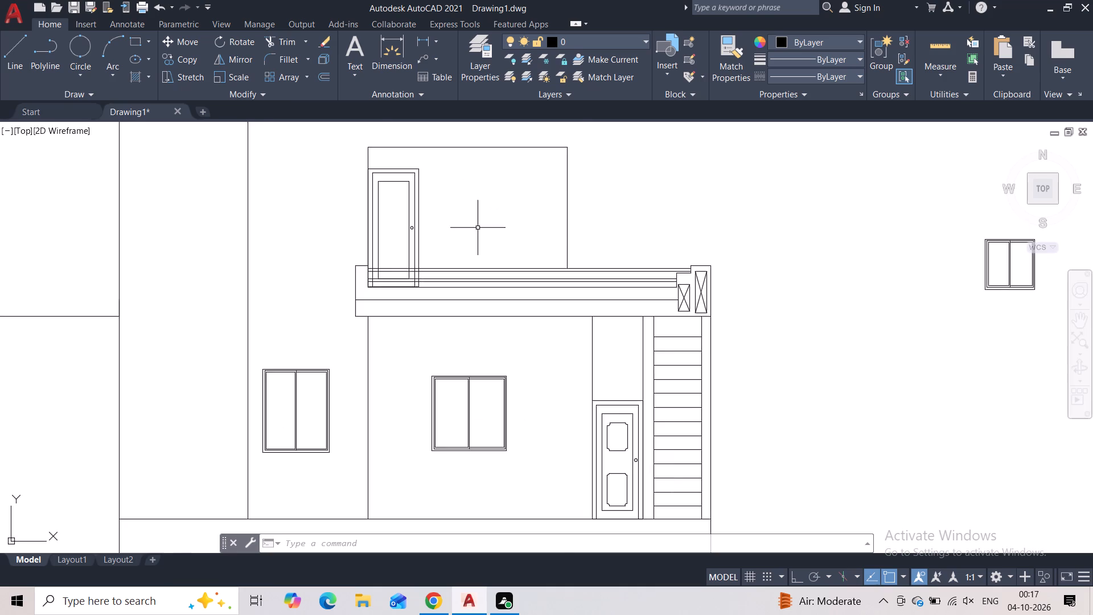
Measure the vertical spacing between the lower pair of horizontal parapet lines.
scroll(407, 264, "up", 2)
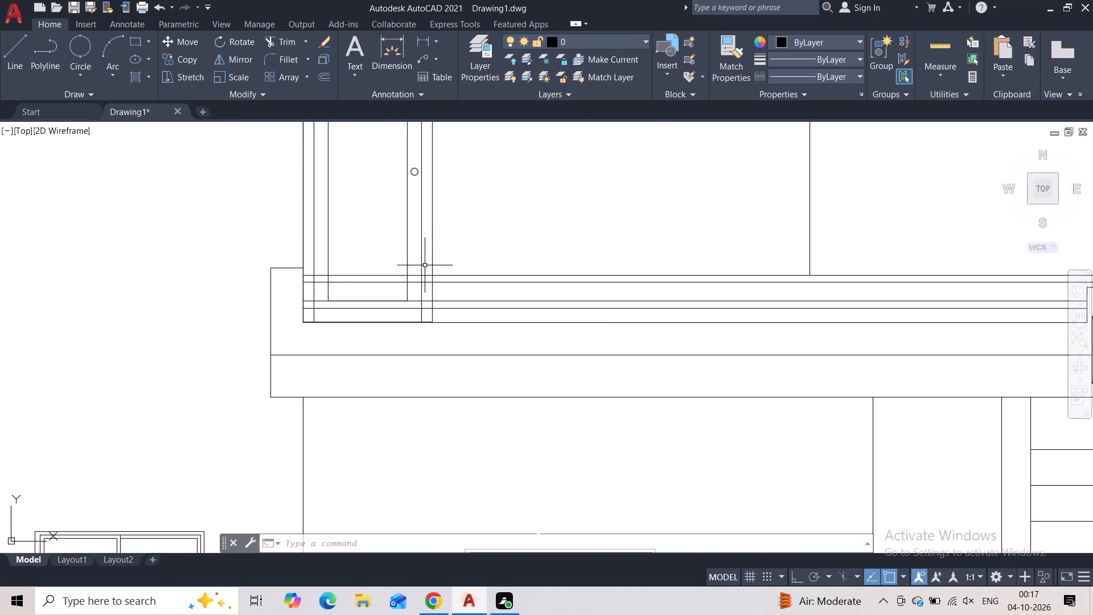
left_click(415, 37)
scroll(491, 302, "up", 4)
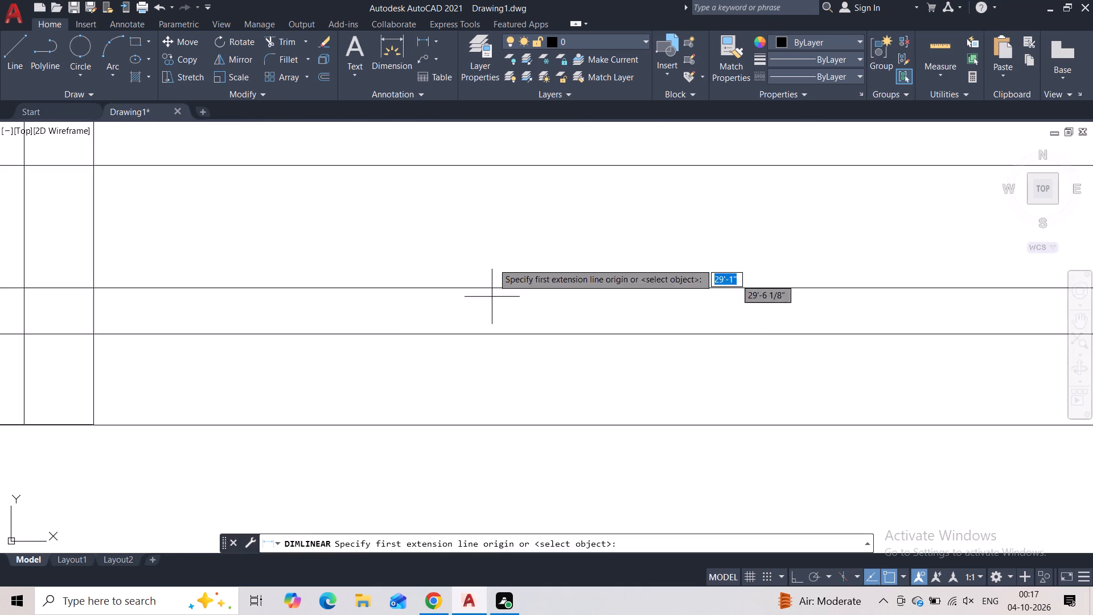
scroll(479, 170, "down", 4)
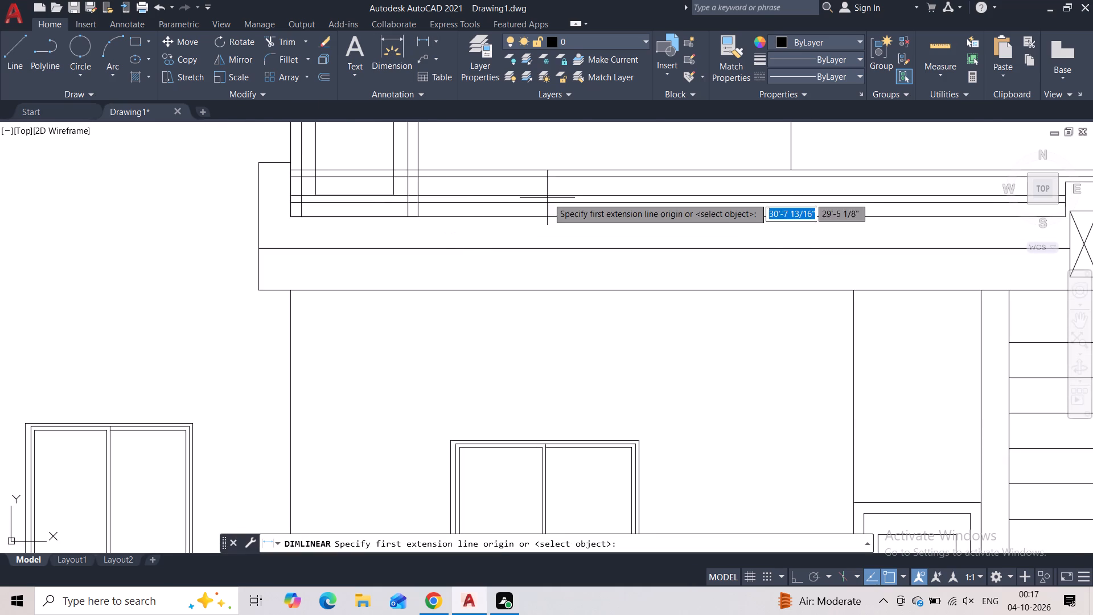
scroll(549, 195, "up", 3)
left_click(517, 196)
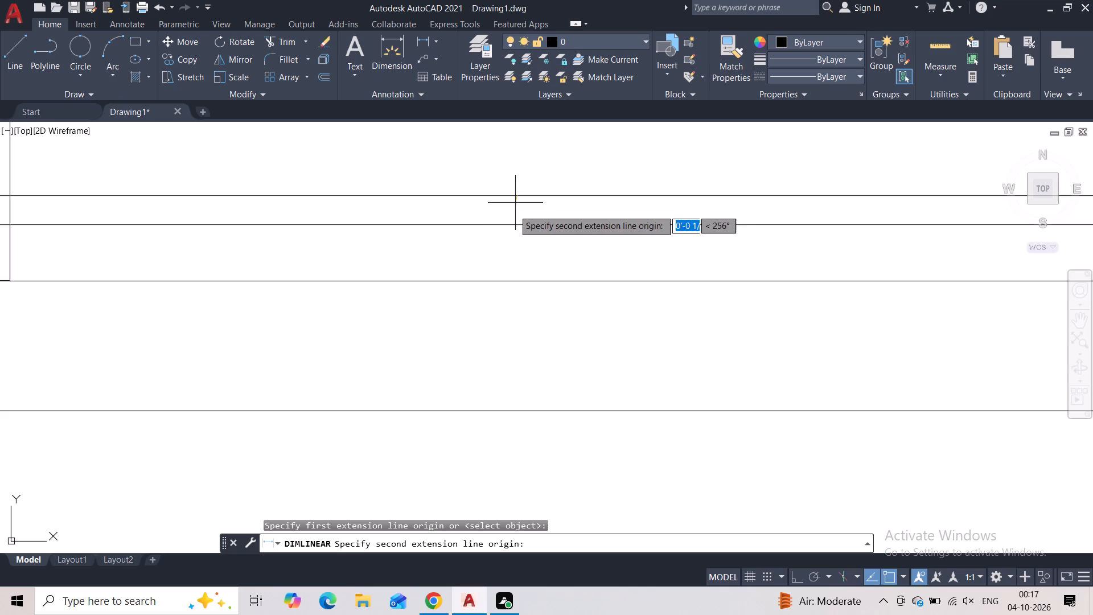
left_click(517, 225)
scroll(530, 202, "up", 3)
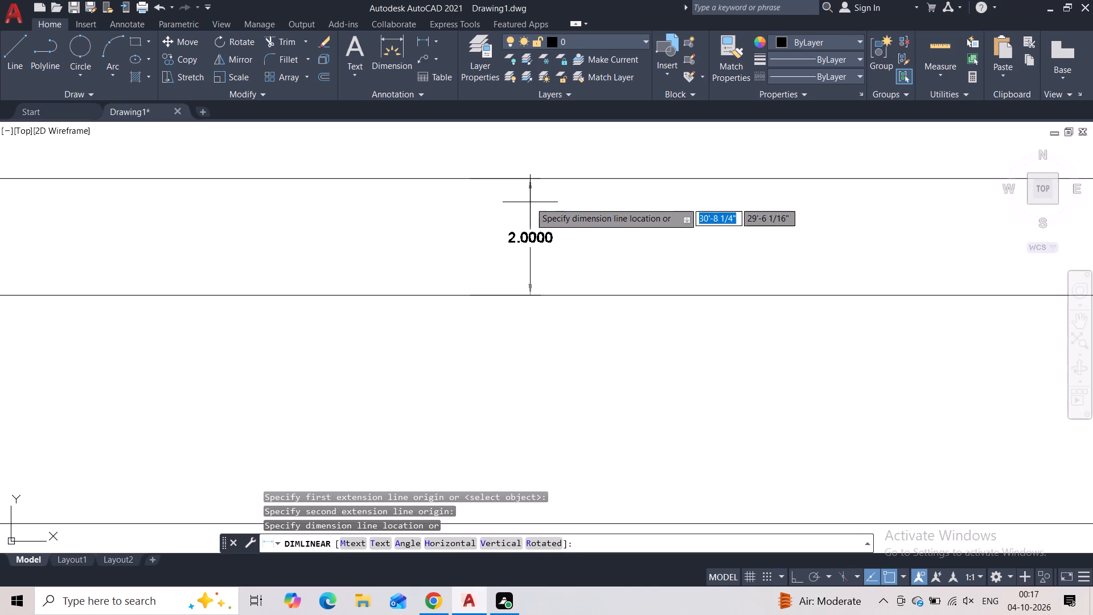
key("Escape")
Erase the lower line of the parapet's upper pair and offset the remaining line 1" upward.
scroll(529, 207, "down", 7)
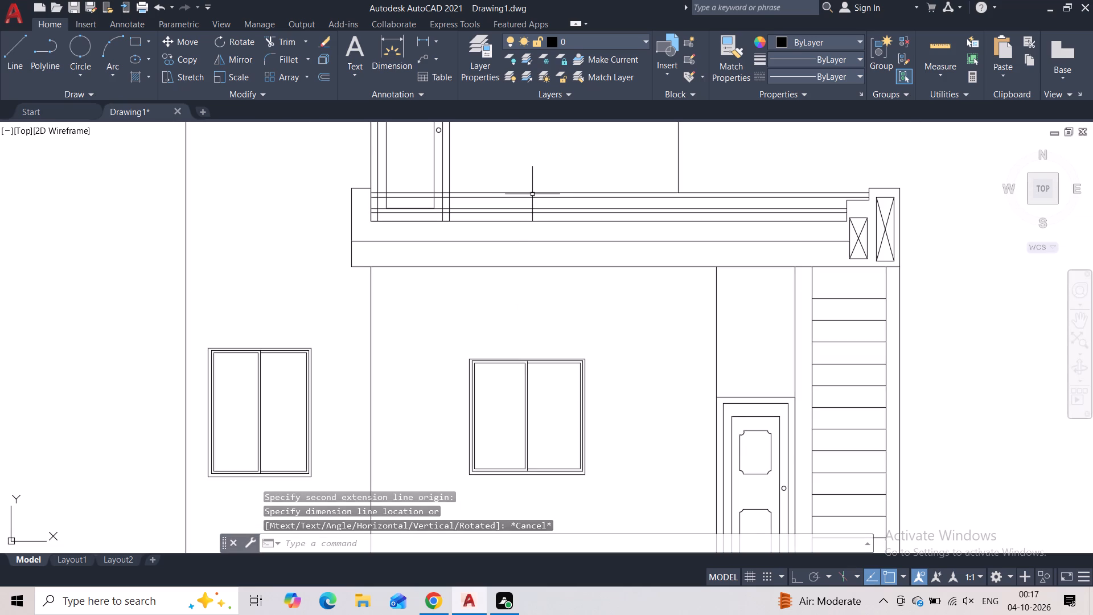
left_click(531, 198)
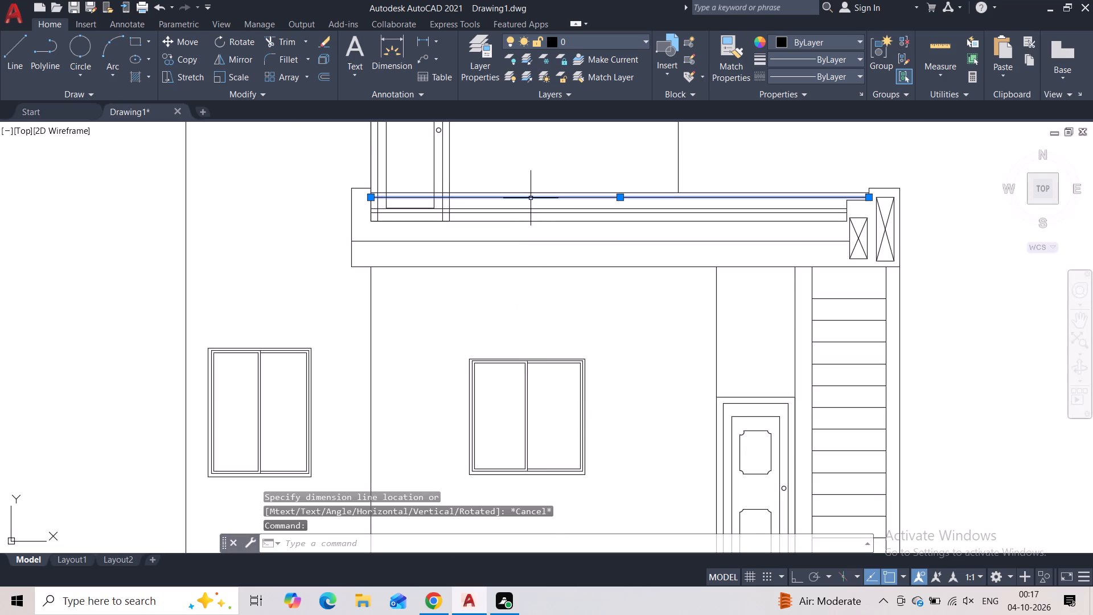
key("Delete")
left_click(531, 192)
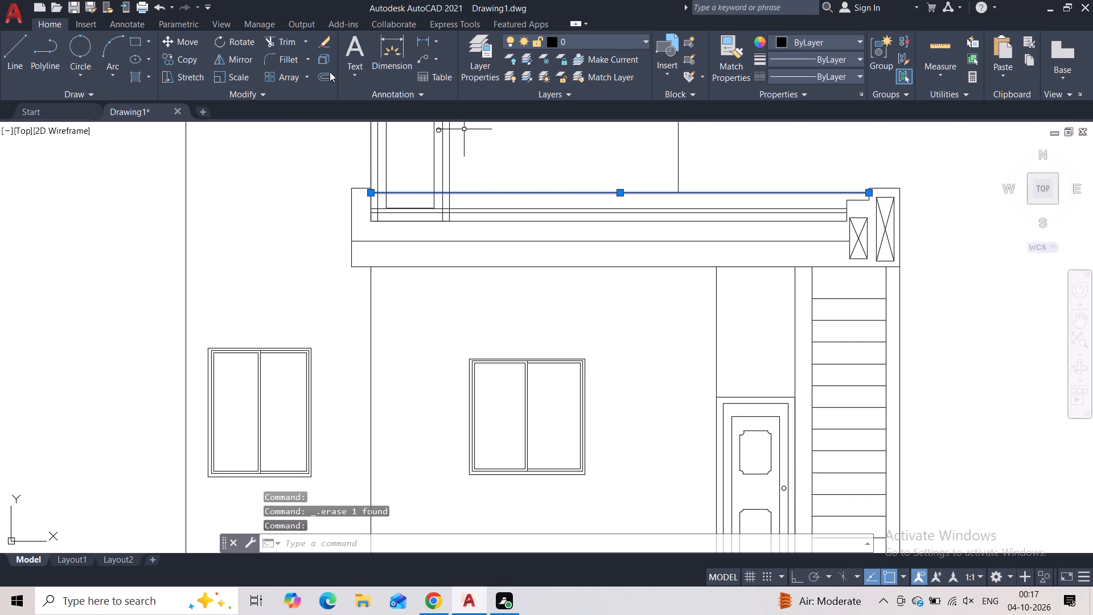
left_click(330, 72)
type("1\"")
key("Return")
key("bracketright")
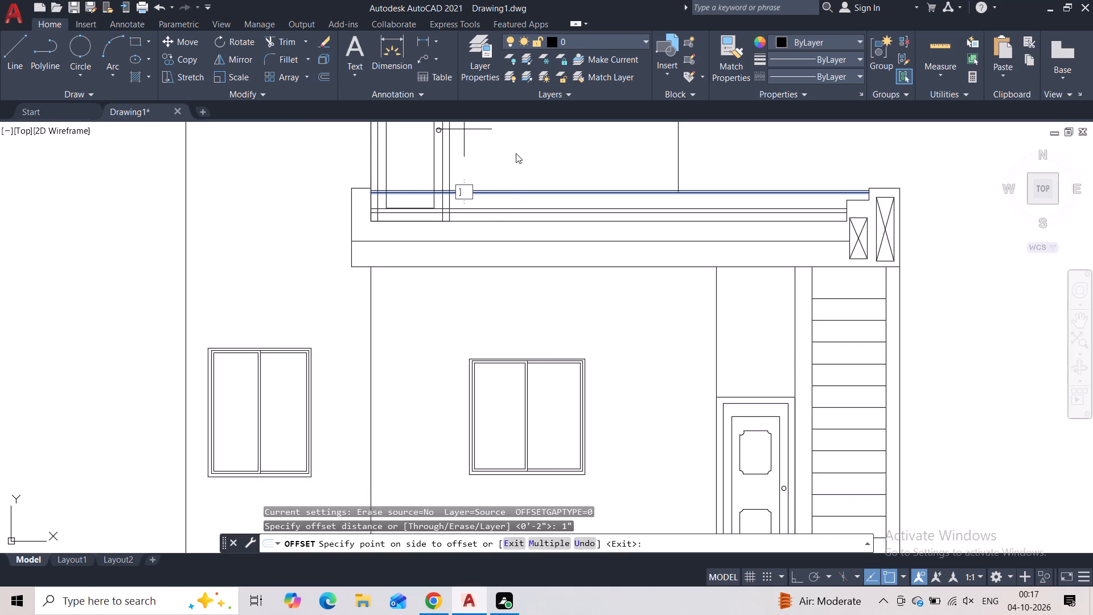
key("BackSpace")
key("BackSpace")
type("1\"")
key("Return")
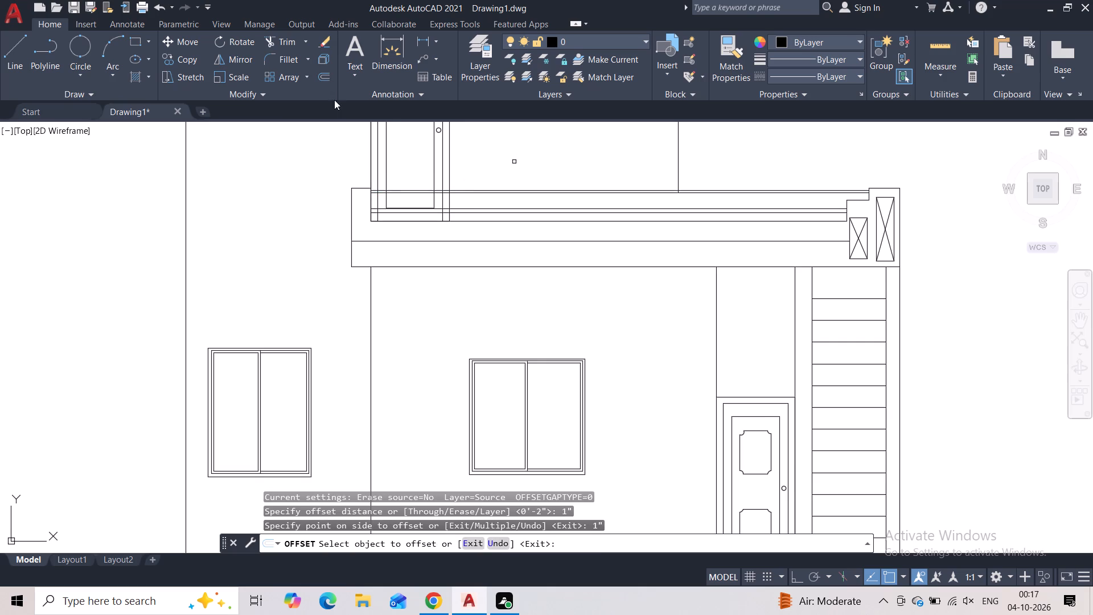
key("Escape")
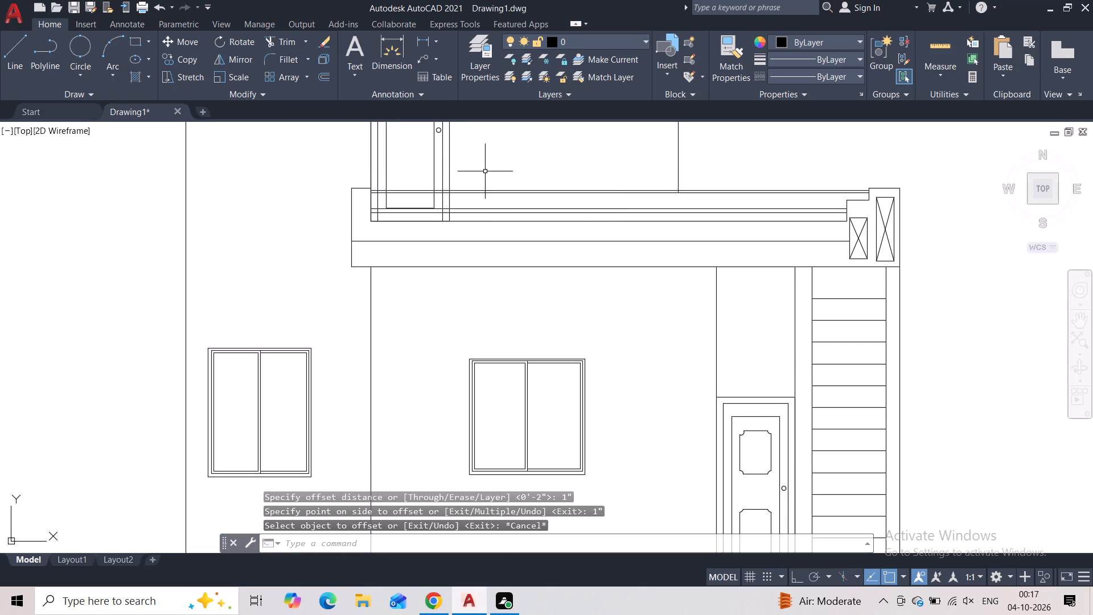
Erase the lower line of the parapet's lower pair and offset the remaining line 1" downward.
scroll(502, 179, "up", 1)
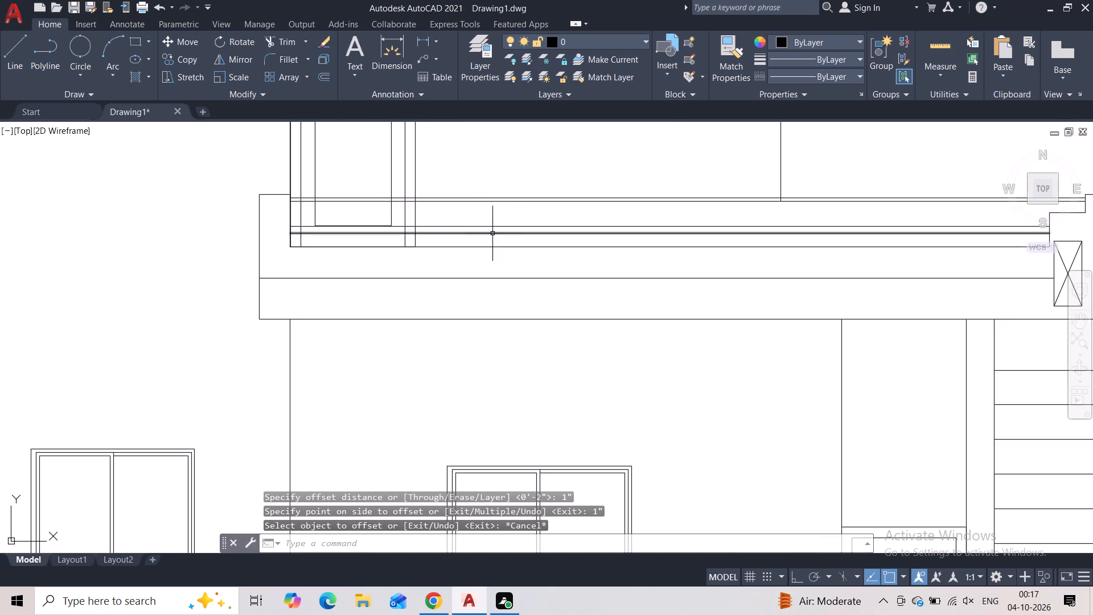
left_click(492, 233)
key("Delete")
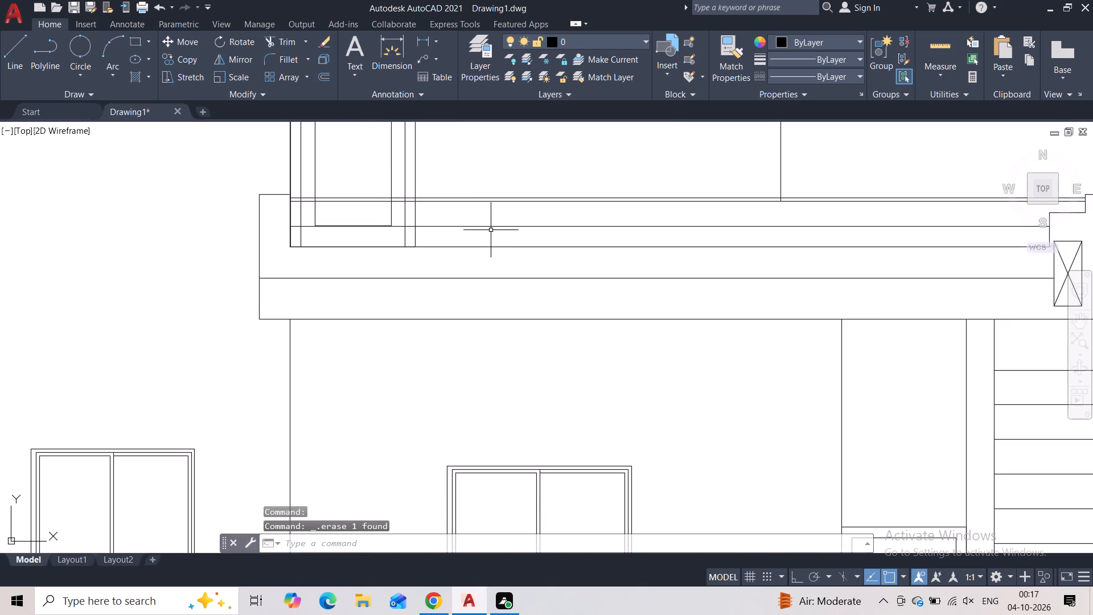
left_click(491, 229)
triple_click(493, 225)
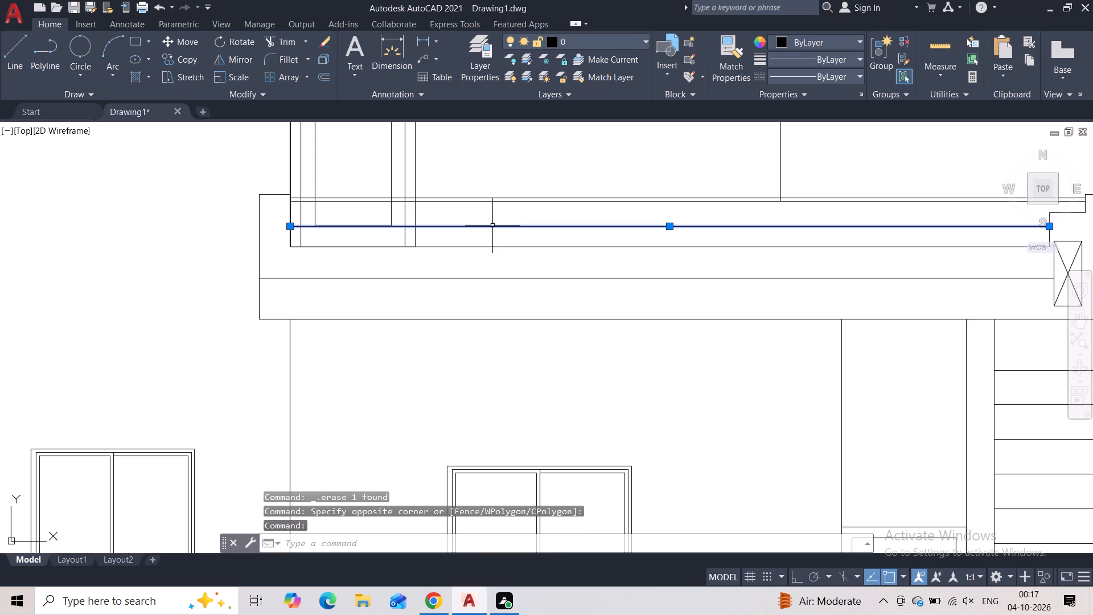
left_click(331, 79)
type("1\"")
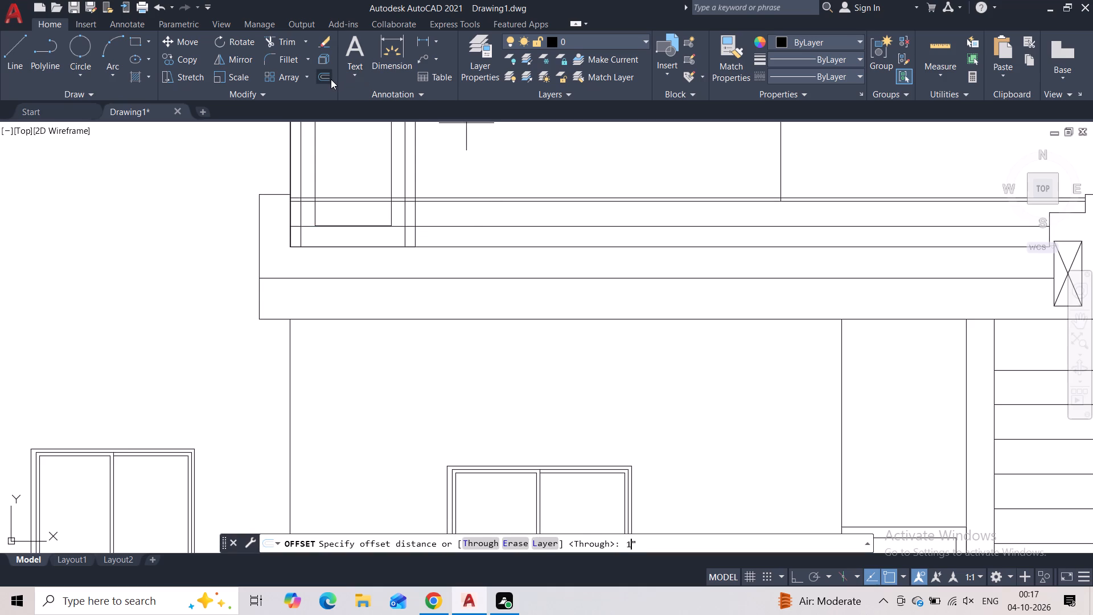
key("Return")
left_click(443, 236)
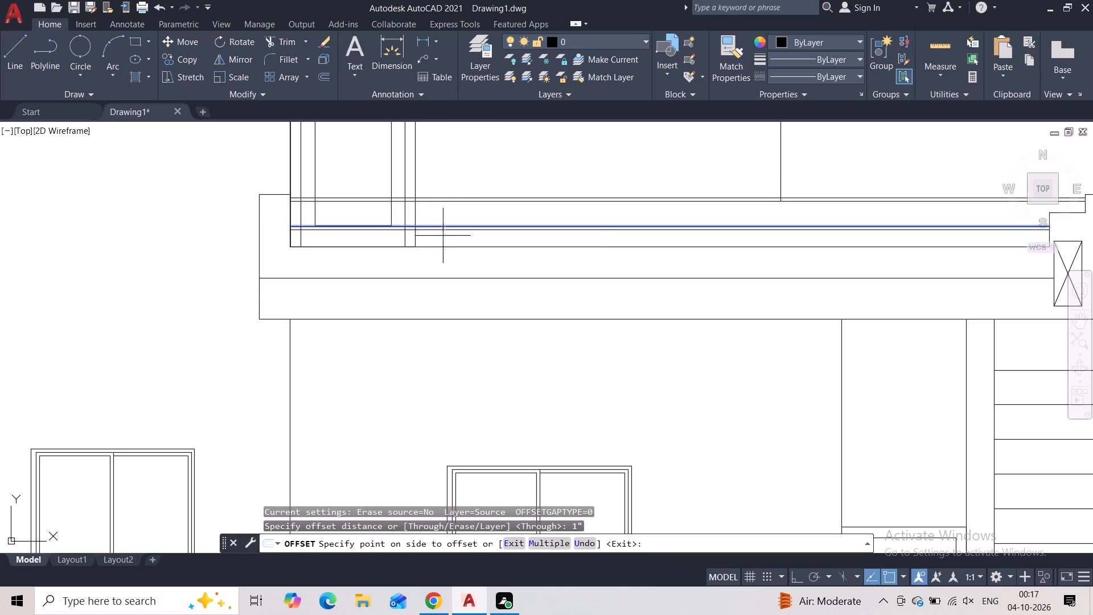
key("Escape")
Select the frame lines of the copied upper-storey door.
scroll(466, 169, "down", 1)
middle_click_drag(294, 198, 269, 252)
scroll(539, 177, "down", 1)
middle_click_drag(528, 165, 505, 235)
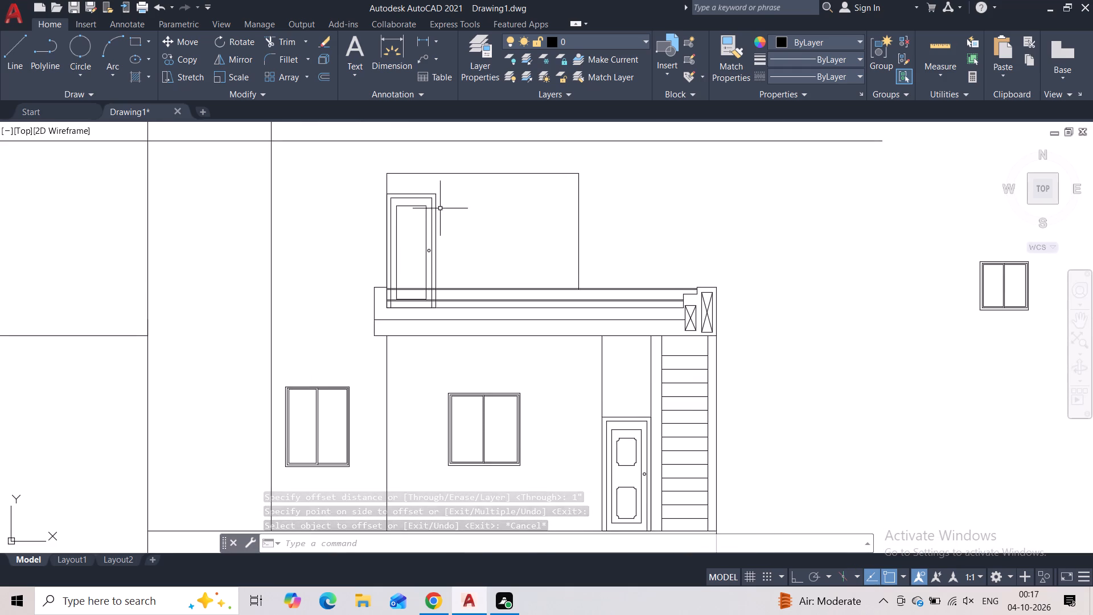
left_click(429, 206)
left_click(431, 186)
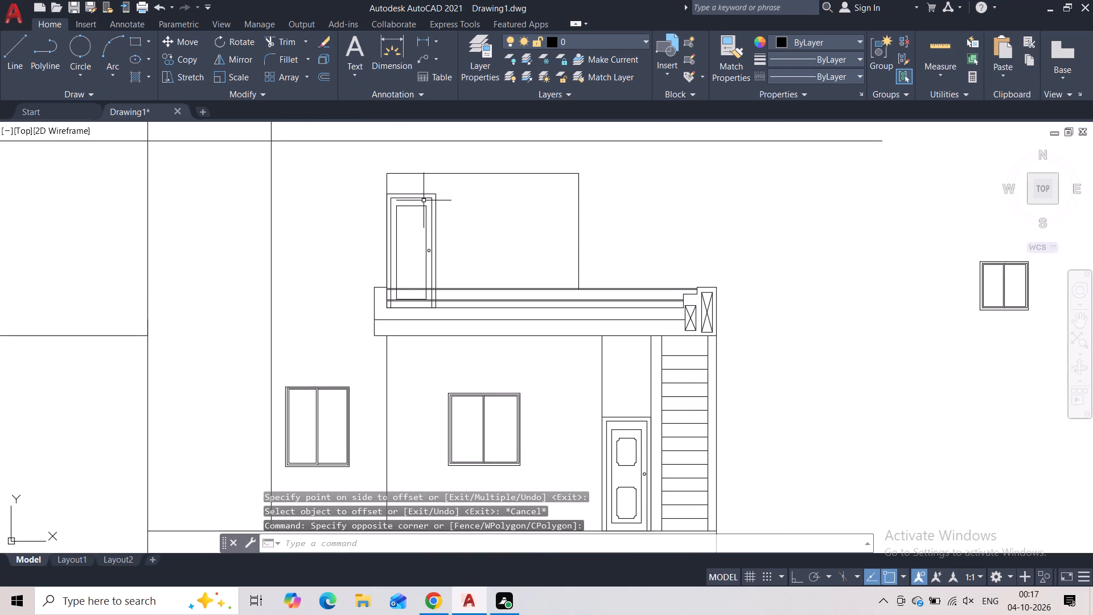
left_click(424, 200)
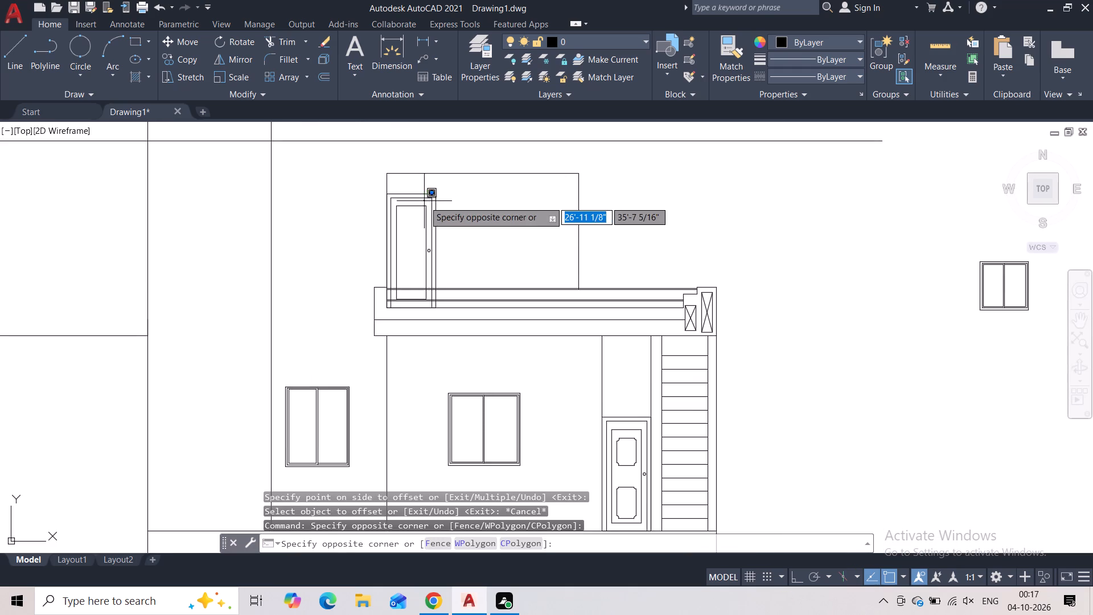
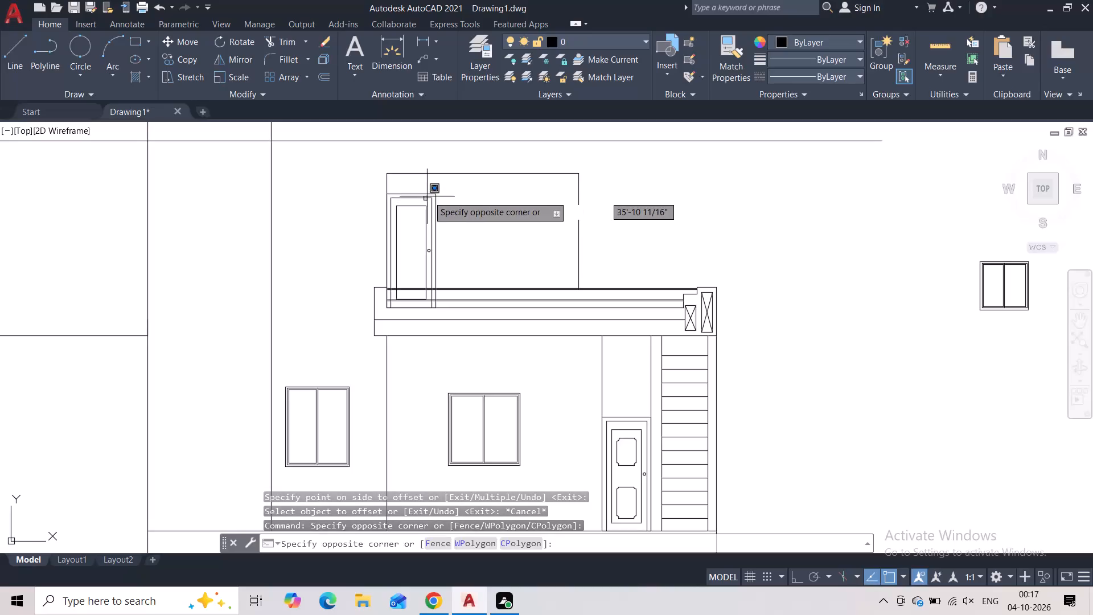
Reduce the upper-storey door block's height to 6'.
left_click(429, 196)
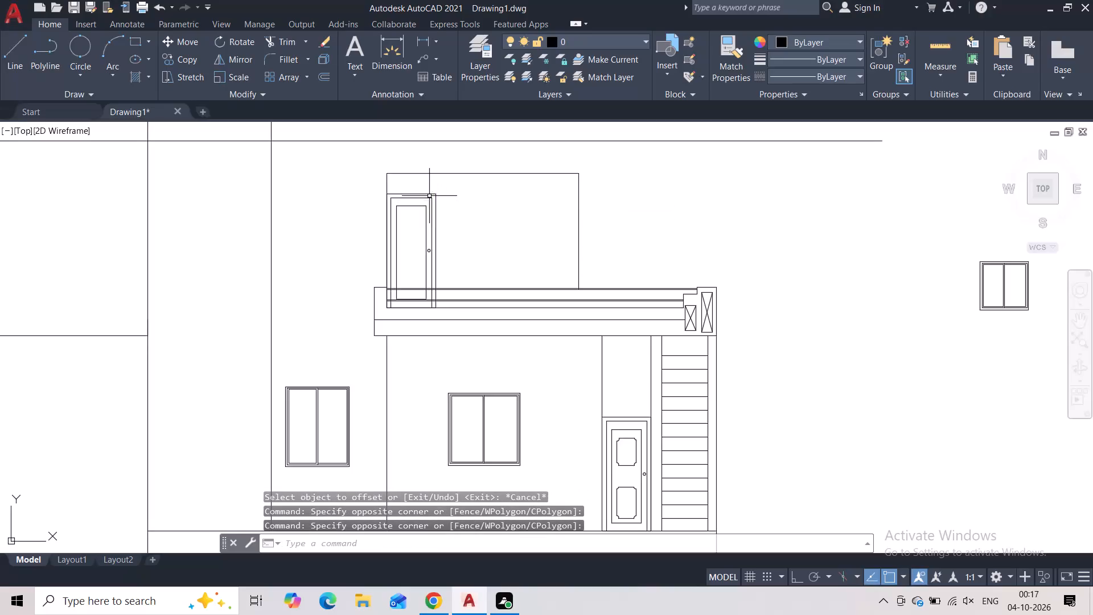
left_click(431, 196)
left_click(388, 194)
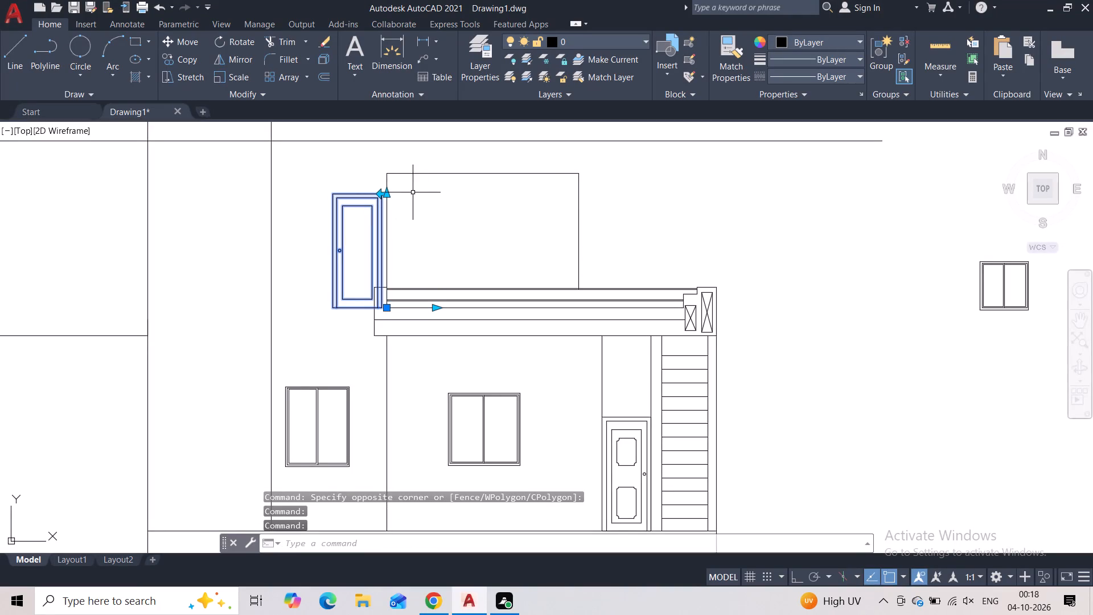
left_click(380, 195)
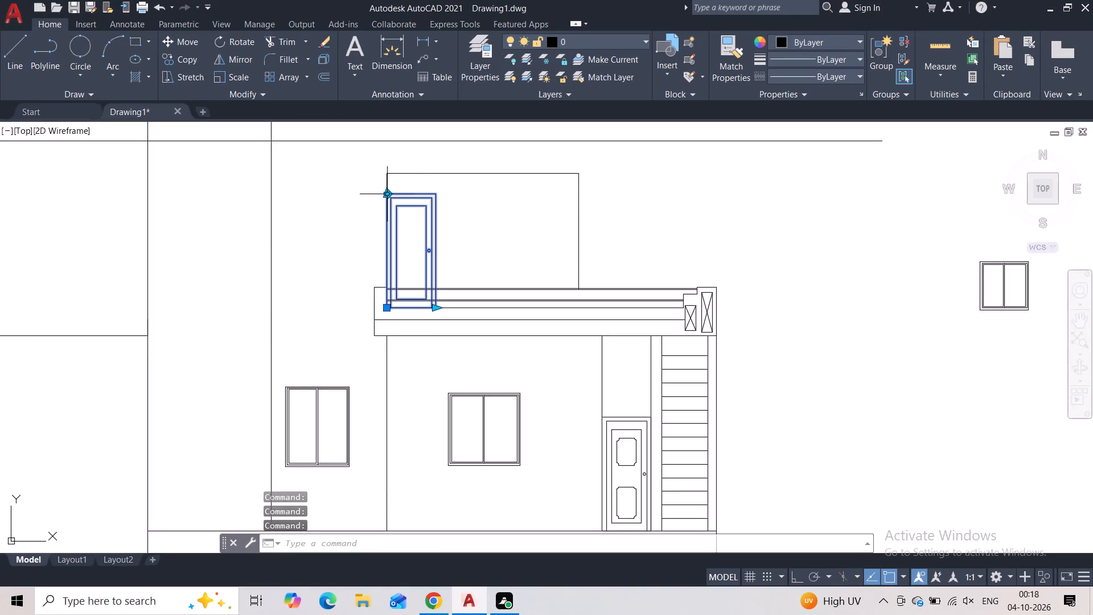
left_click(388, 195)
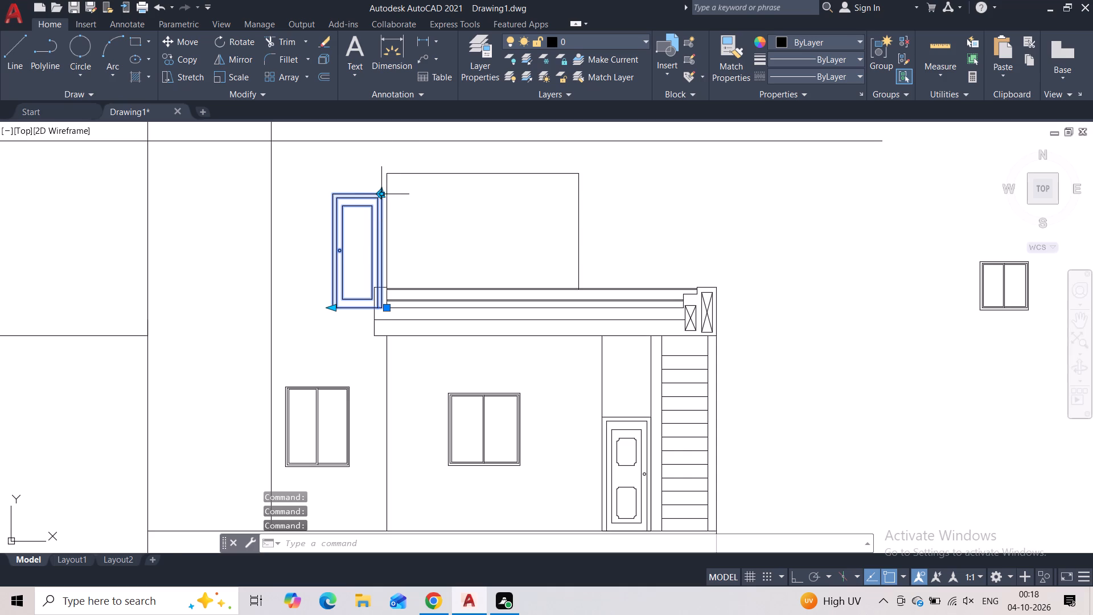
scroll(388, 194, "up", 5)
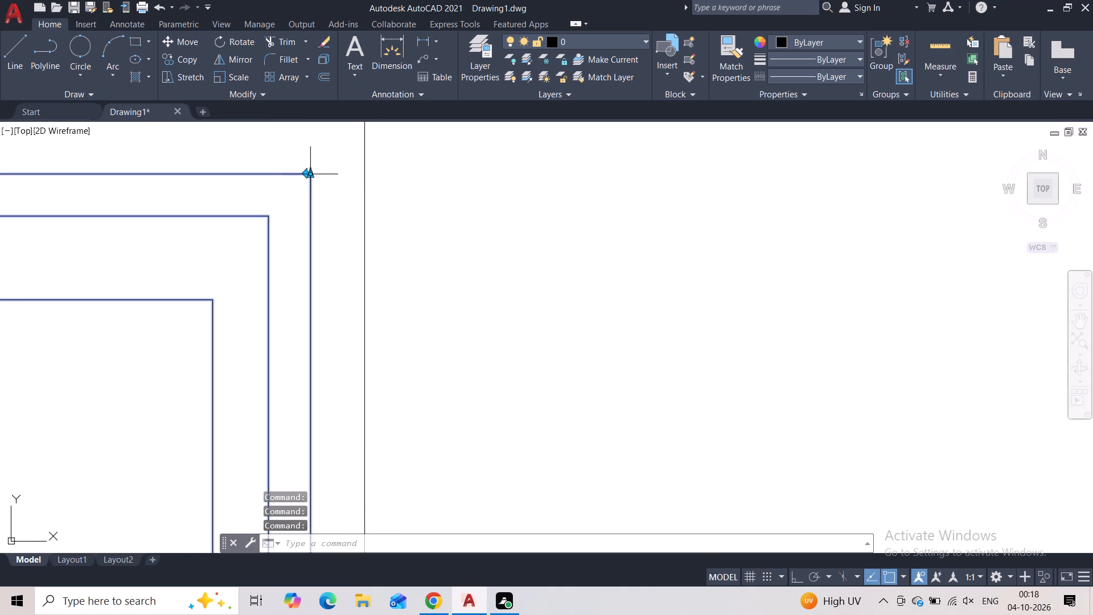
left_click(312, 177)
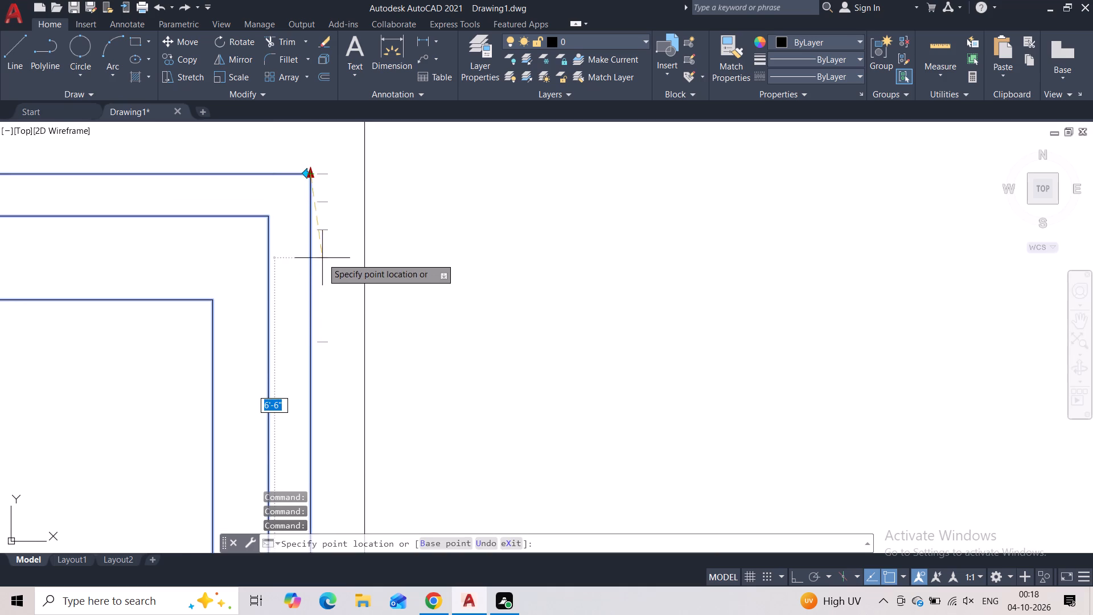
left_click(322, 258)
scroll(350, 251, "down", 4)
scroll(438, 255, "down", 1)
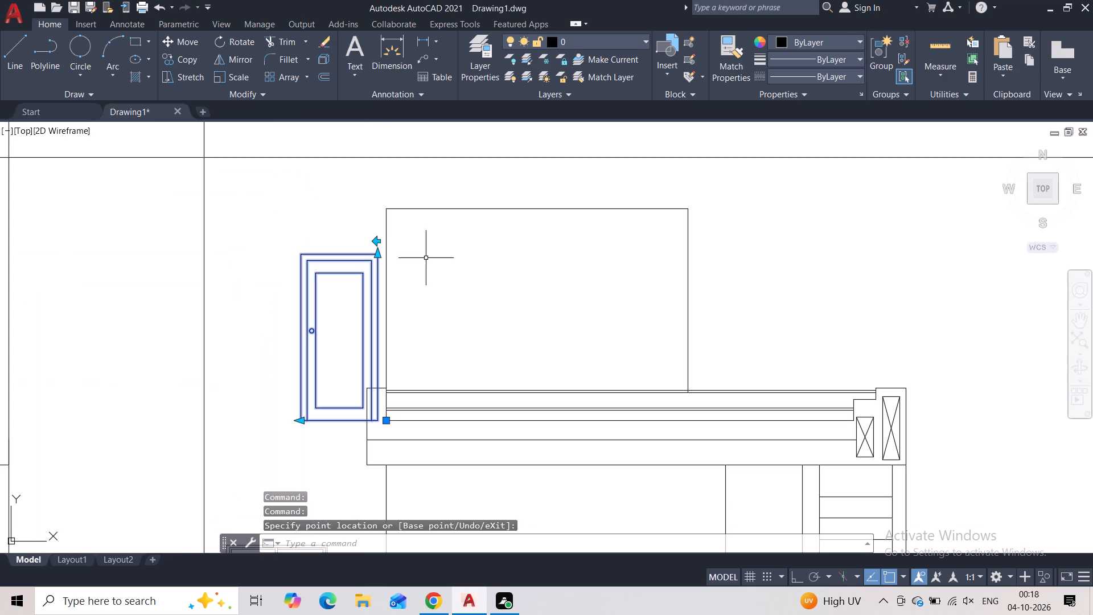
left_click(377, 255)
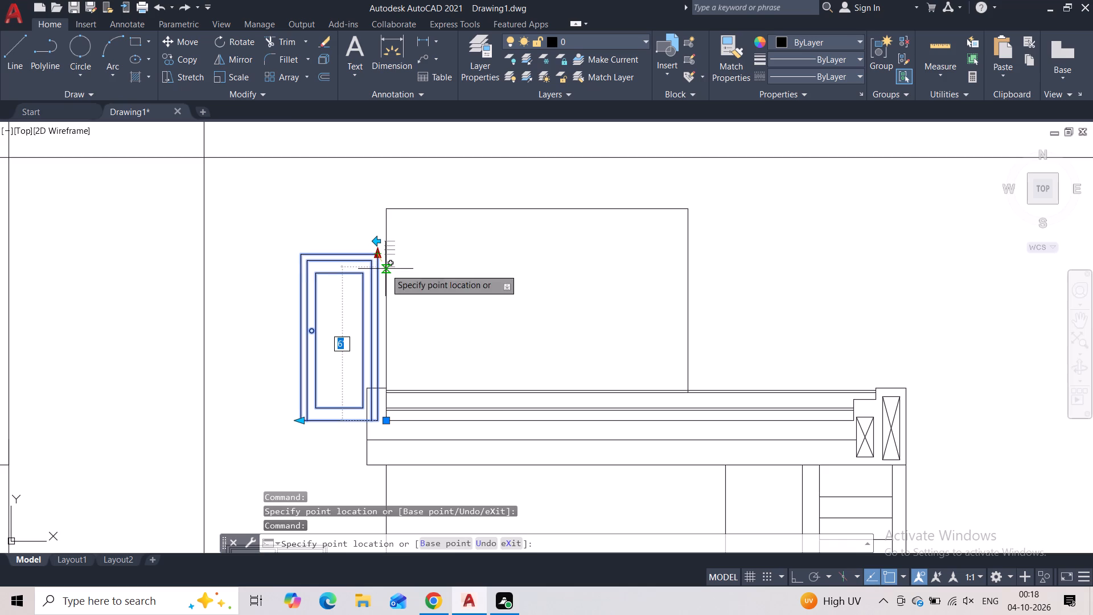
left_click(385, 269)
Flip the upper-storey door horizontally back inside the upper-storey wall outline.
left_click(376, 245)
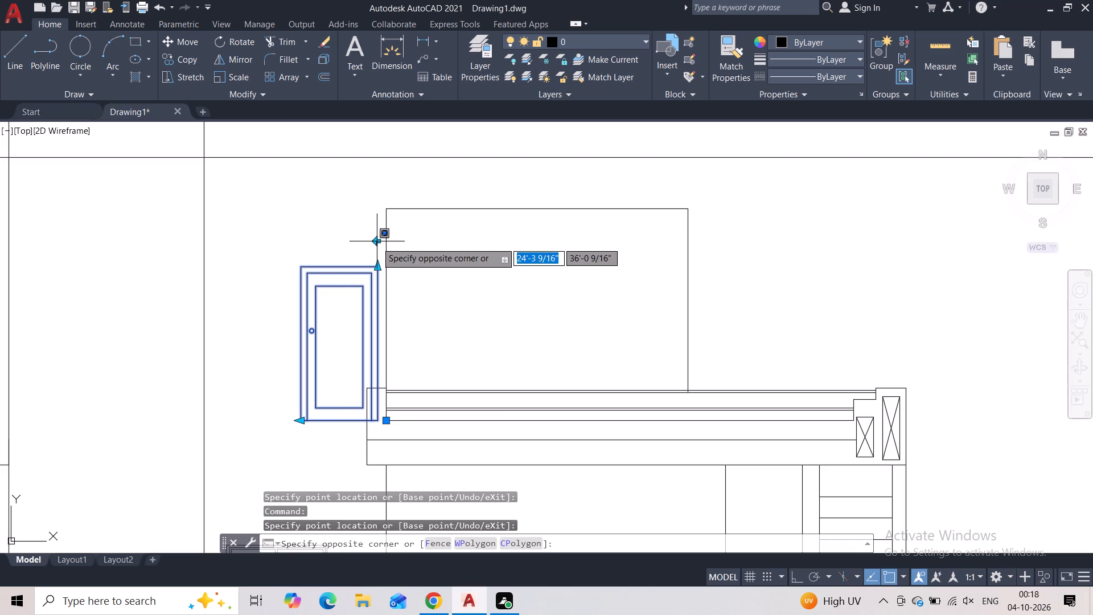
double_click(376, 242)
left_click(376, 242)
key("Escape")
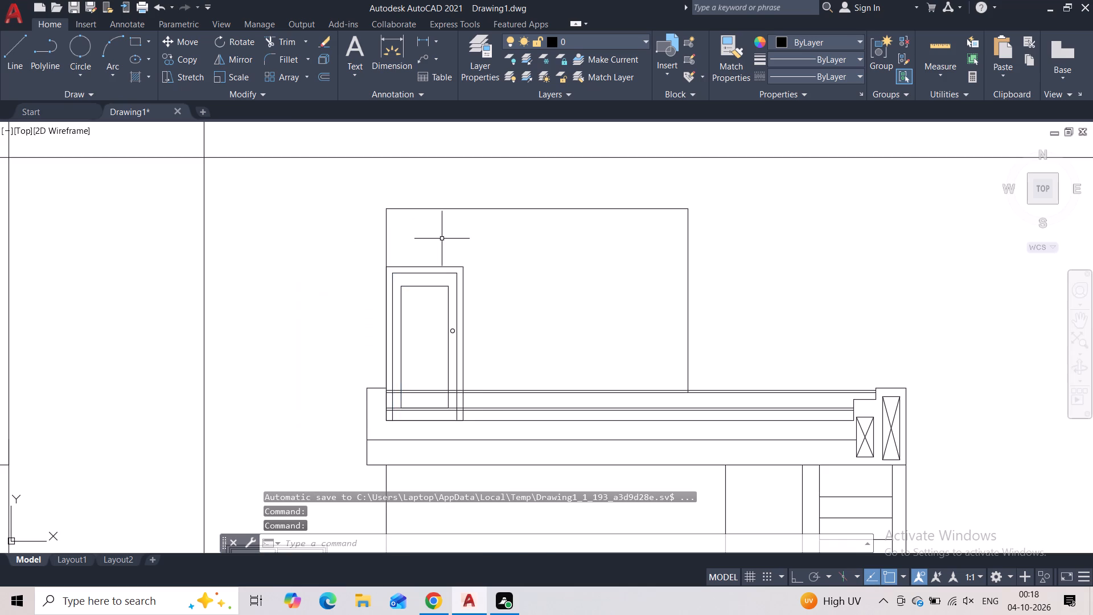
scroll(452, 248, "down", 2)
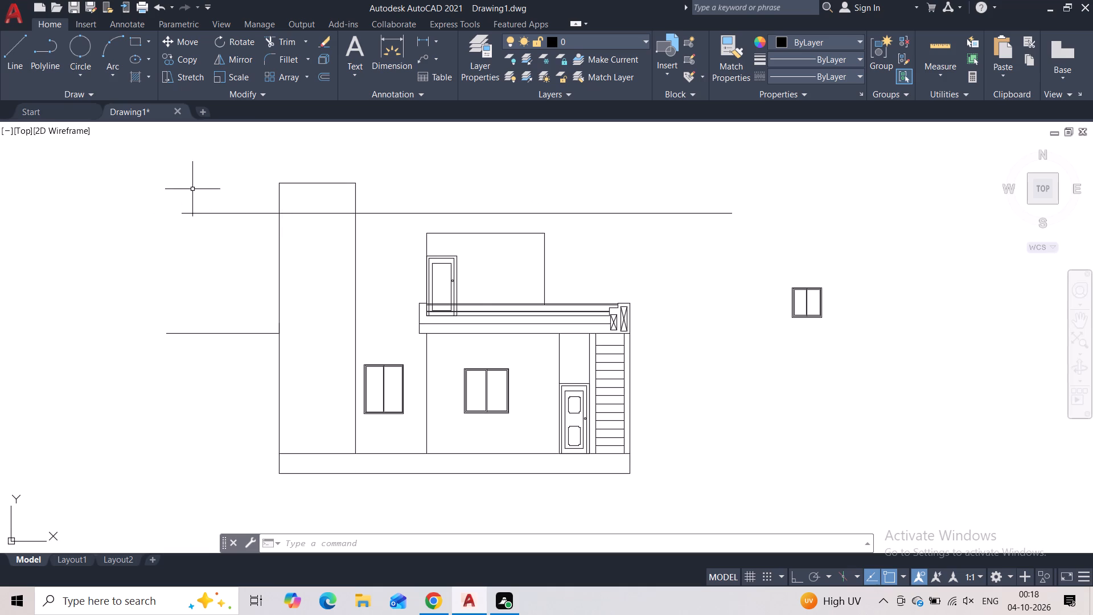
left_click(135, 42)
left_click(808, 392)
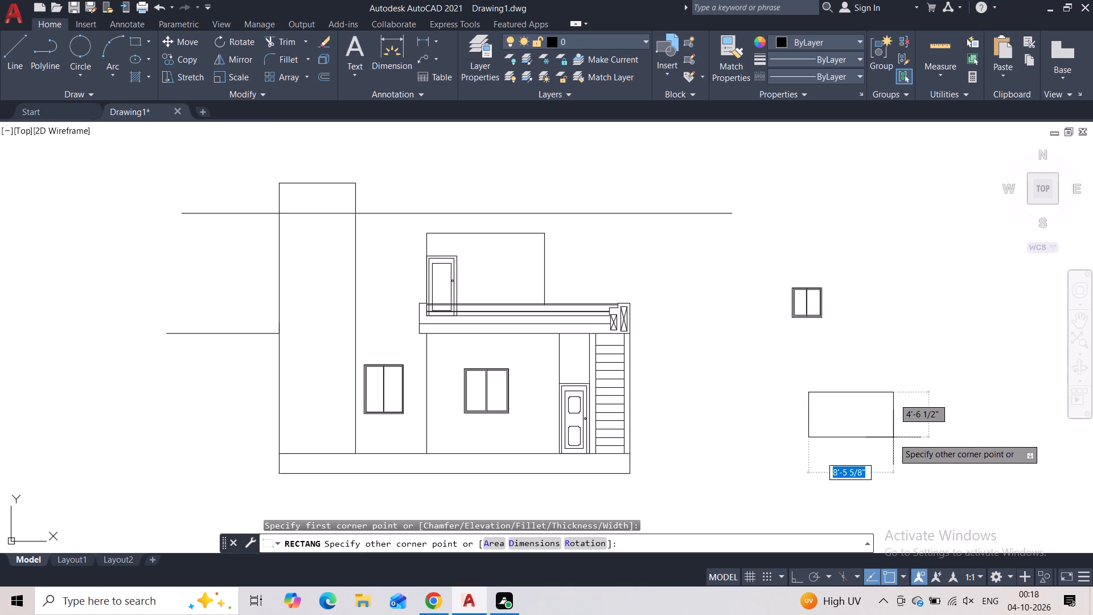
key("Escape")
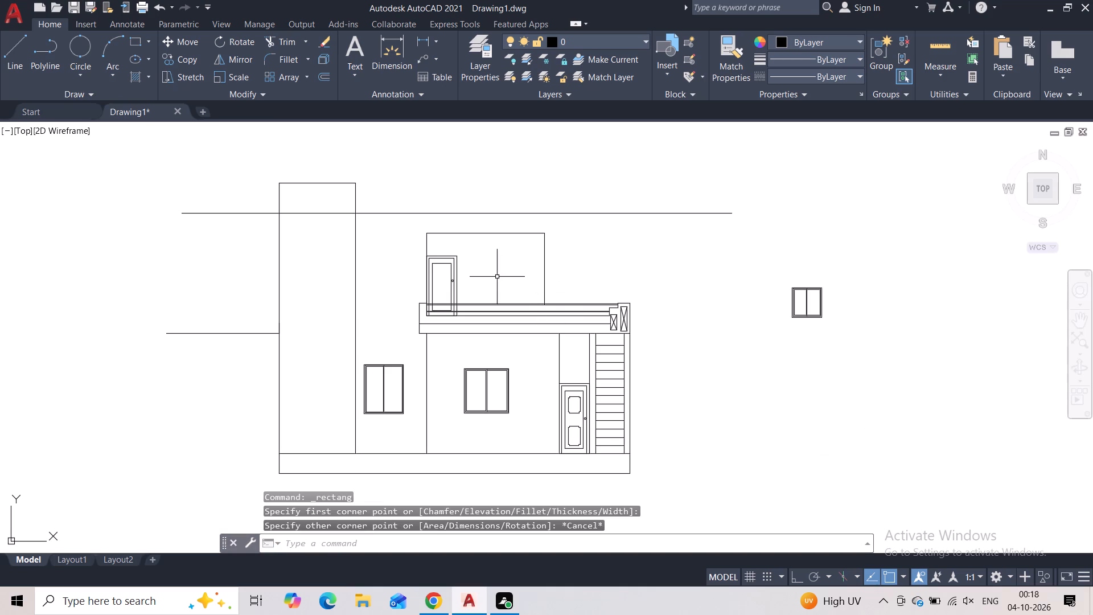
Draw a window rectangle about 6'-1" by 3'-2" beside the upper-storey door, its top level with the door's top.
key("space")
scroll(483, 261, "up", 3)
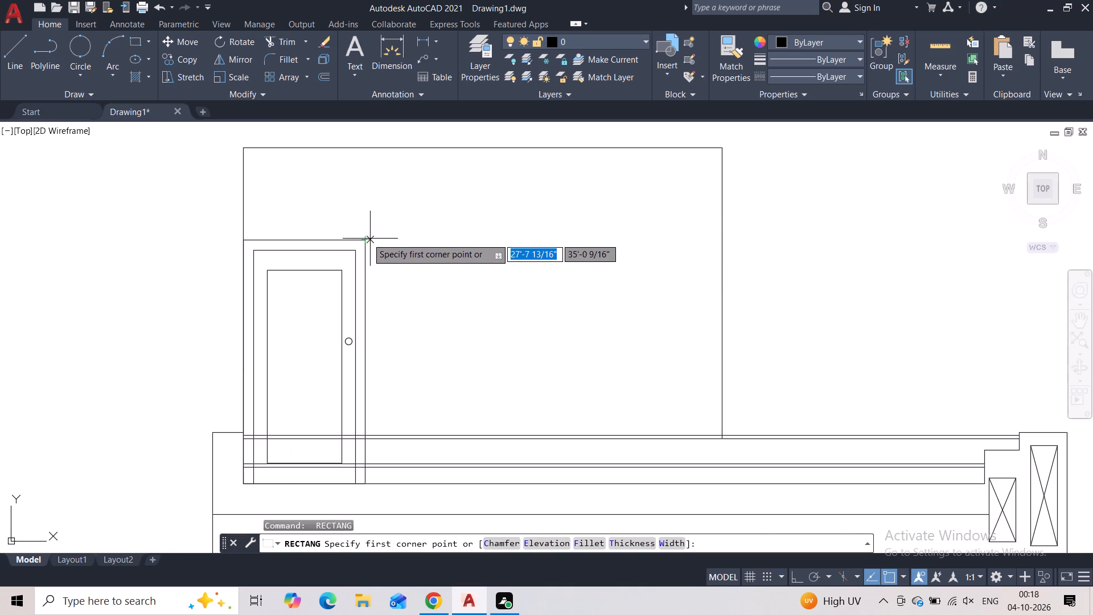
left_click(445, 245)
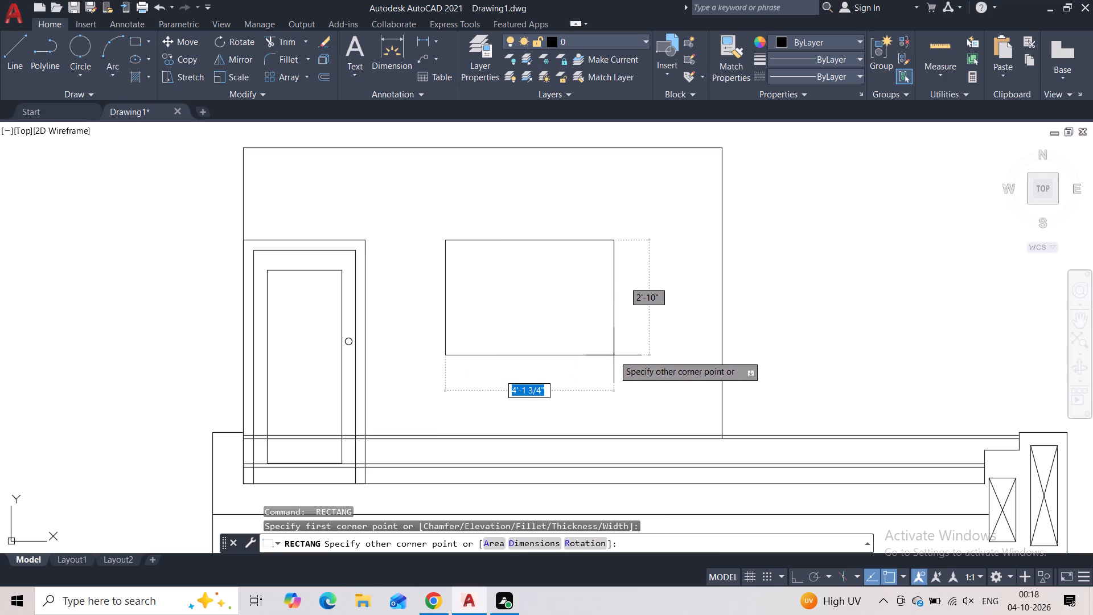
scroll(614, 355, "down", 1)
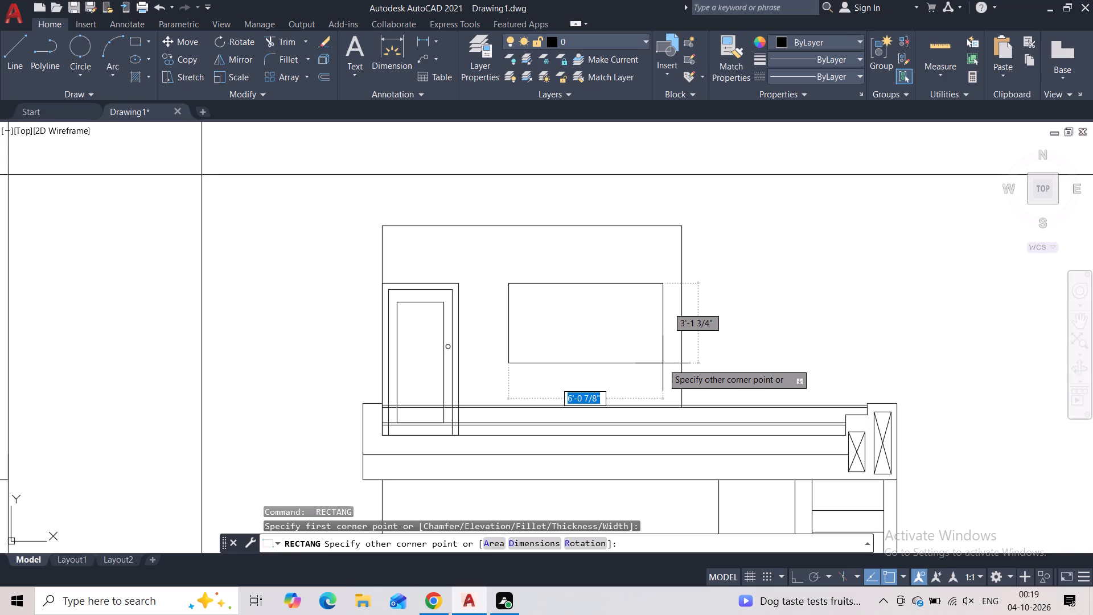
left_click(663, 363)
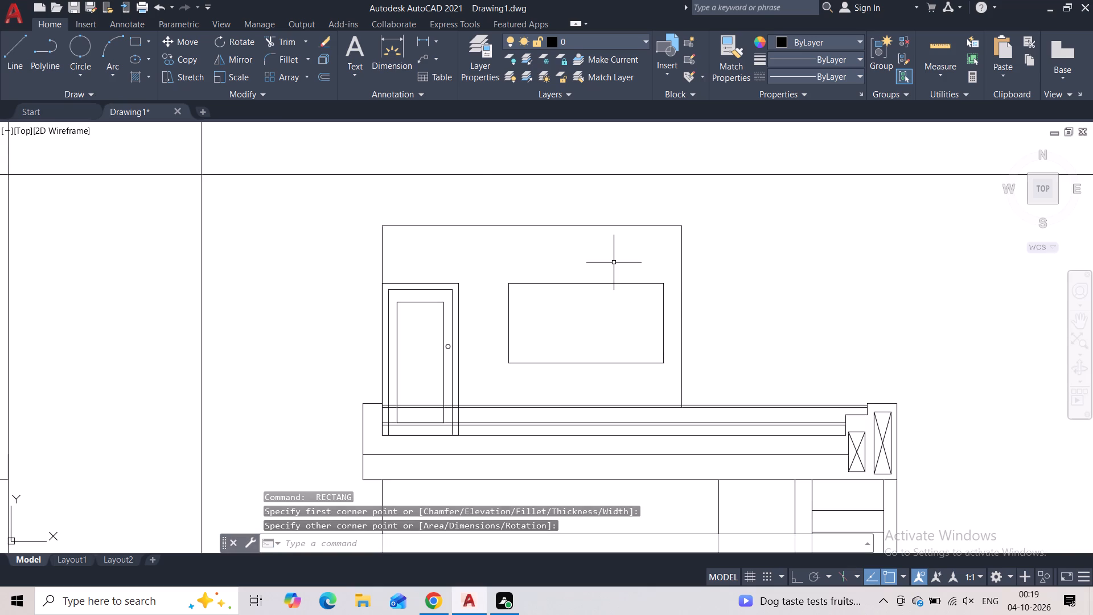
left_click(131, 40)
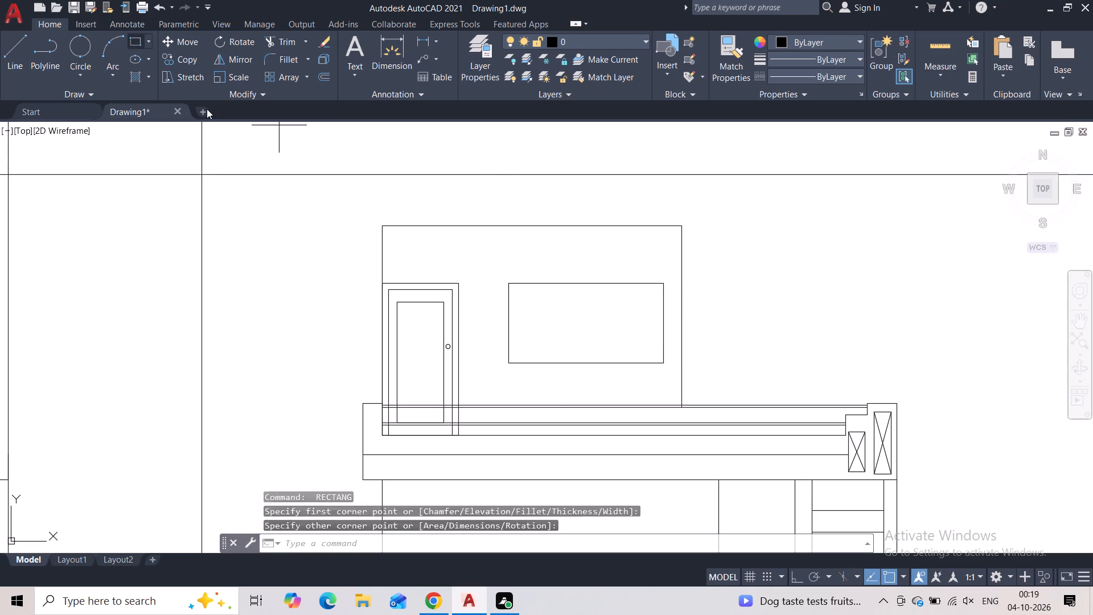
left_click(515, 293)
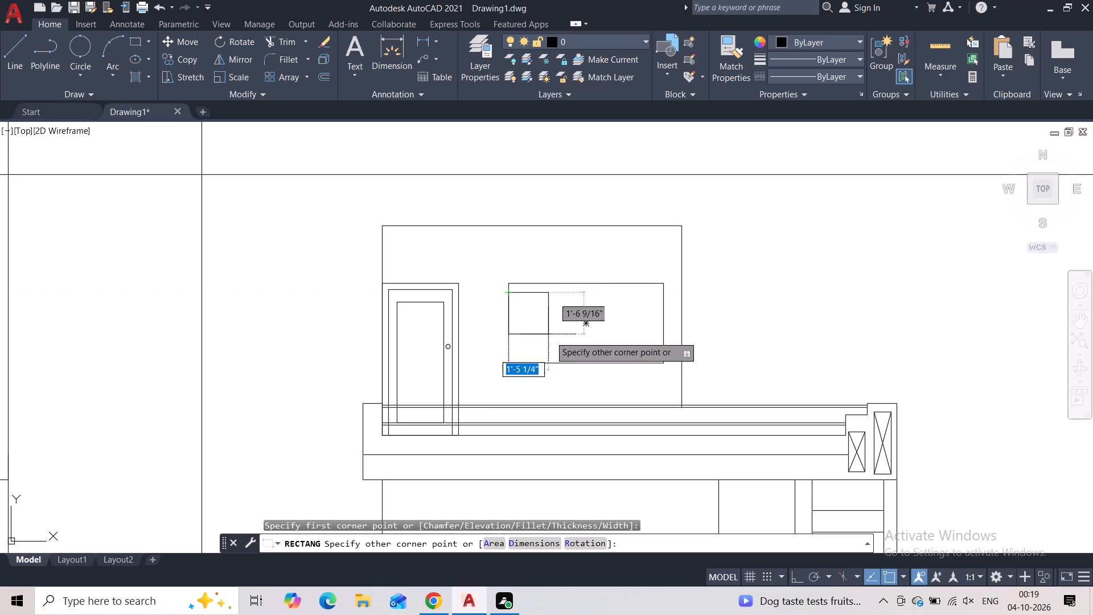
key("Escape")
Draw a pane rectangle about 1'-1" wide by 2'-4 1/2" high inside the window frame's left end.
key("space")
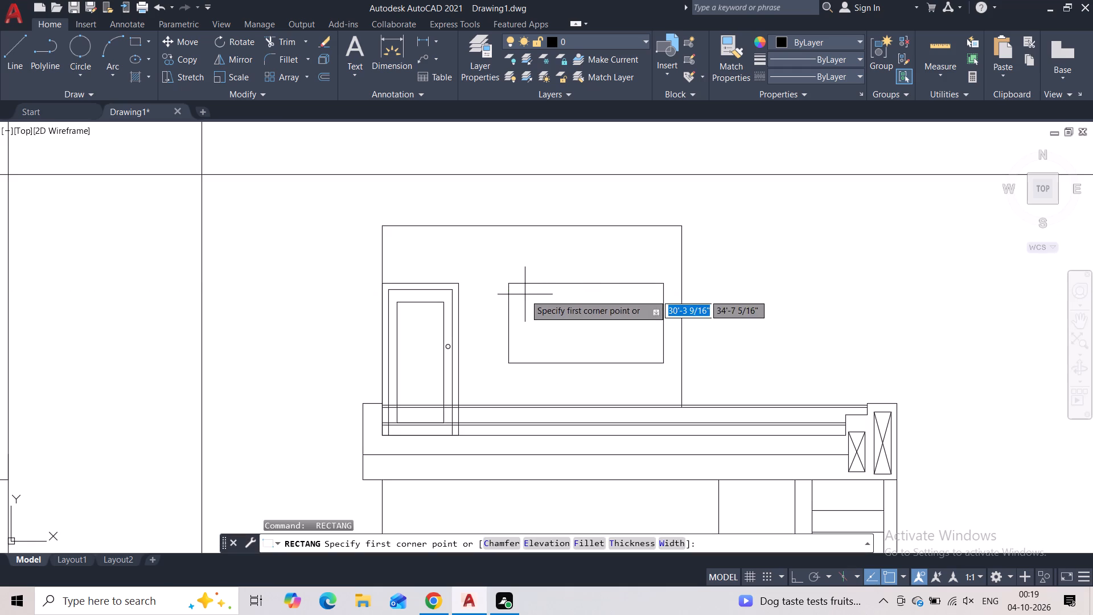
left_click(522, 294)
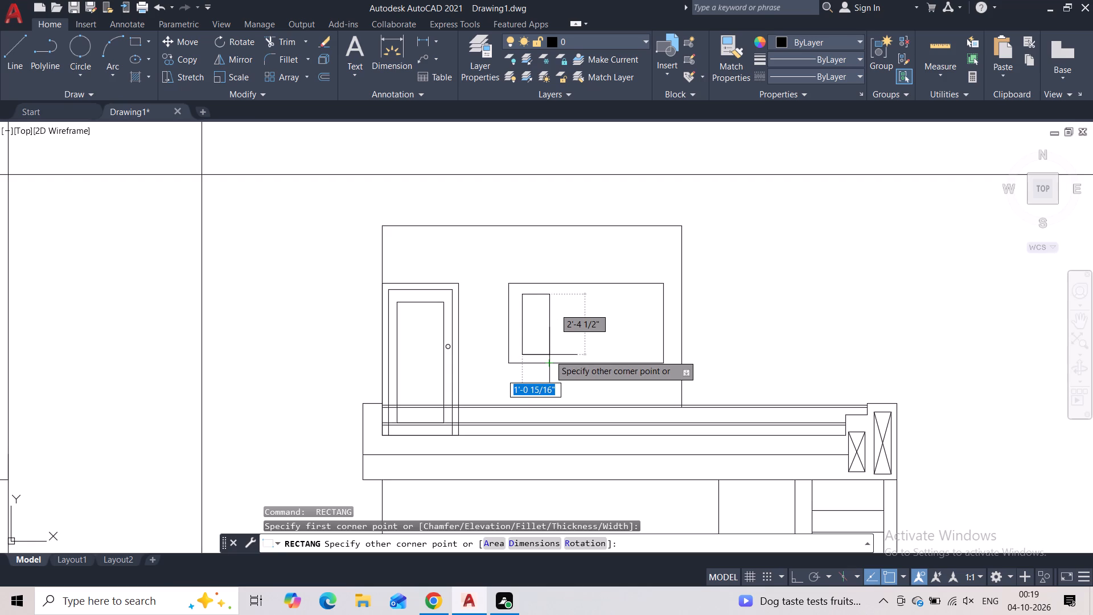
left_click(549, 355)
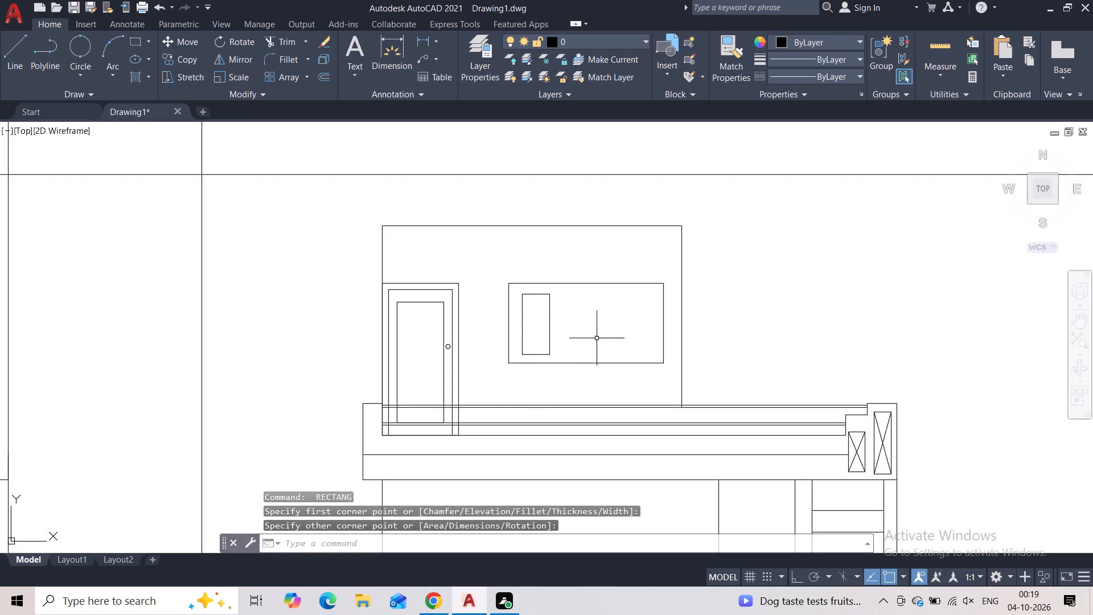
Copy the pane three times to the right in a level row across the upper-storey window frame.
left_click(562, 305)
left_click(516, 322)
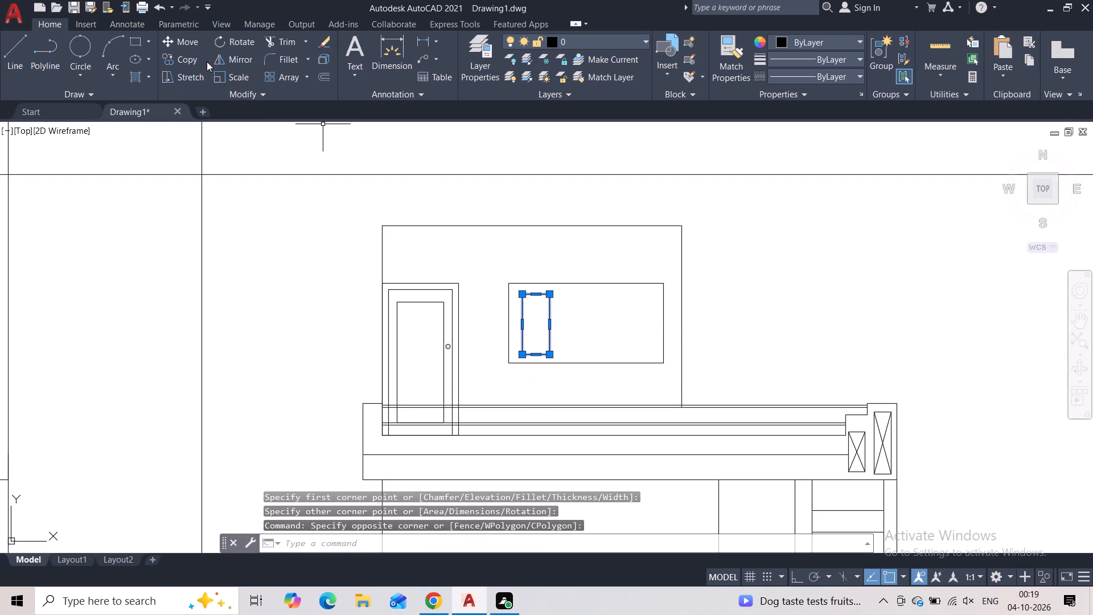
left_click(195, 61)
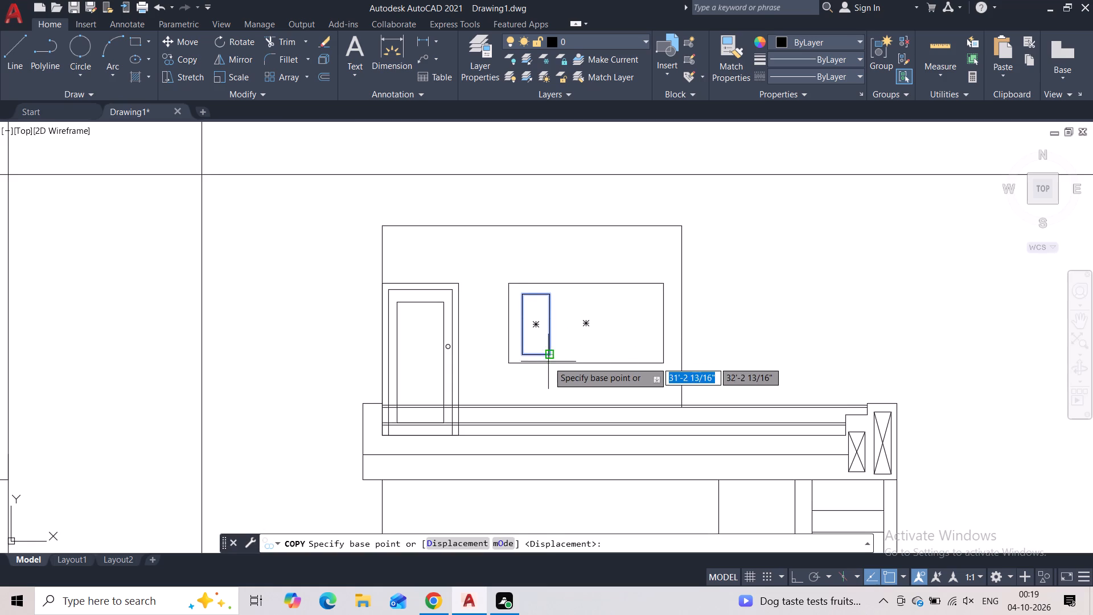
left_click(548, 358)
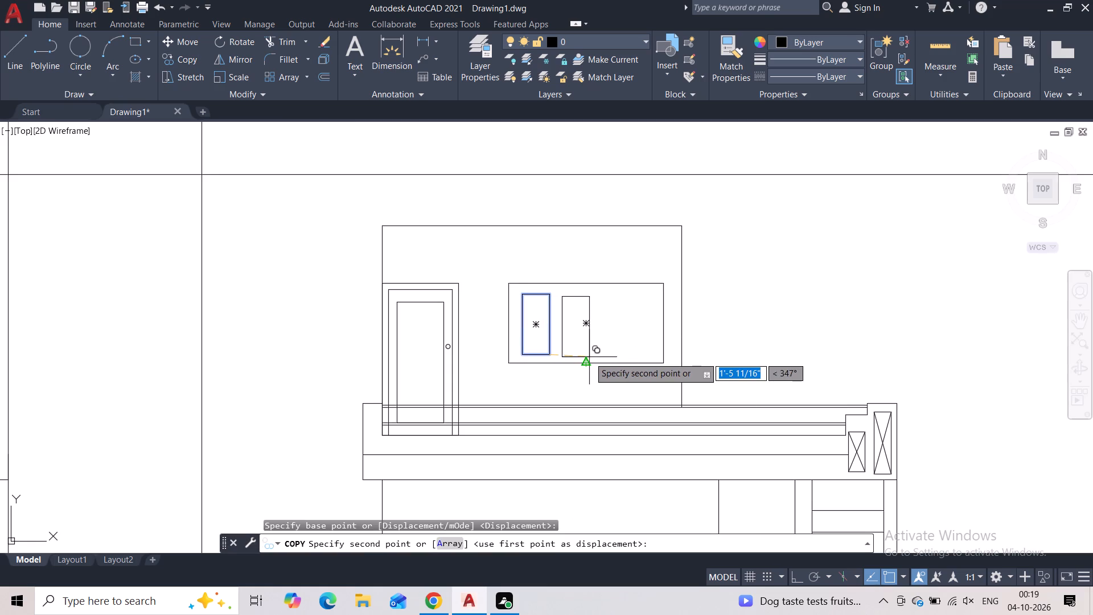
left_click(589, 355)
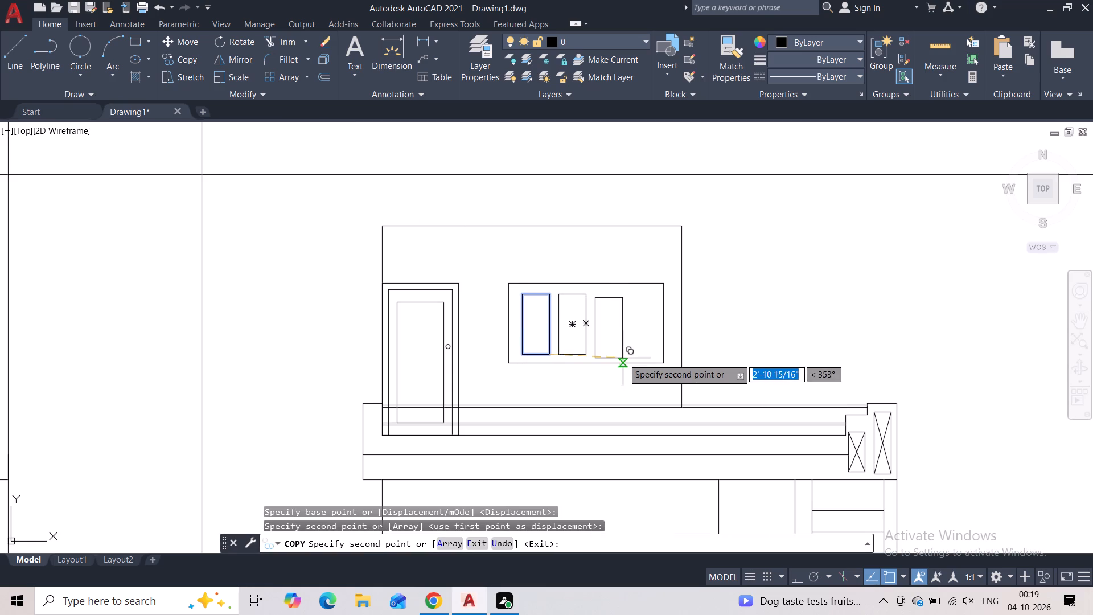
left_click(624, 355)
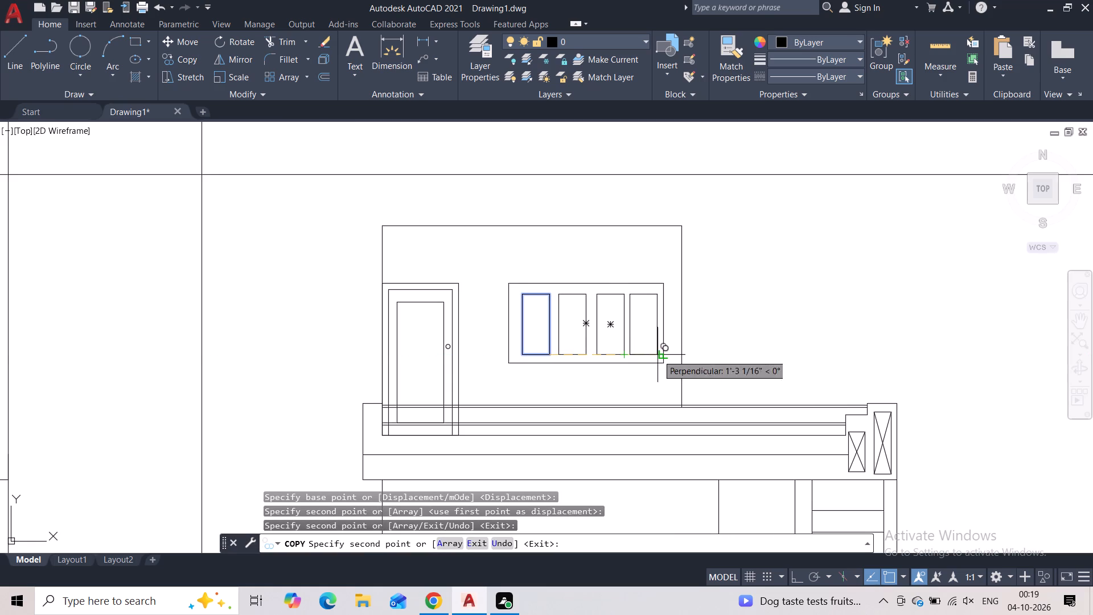
left_click(659, 355)
key("Escape")
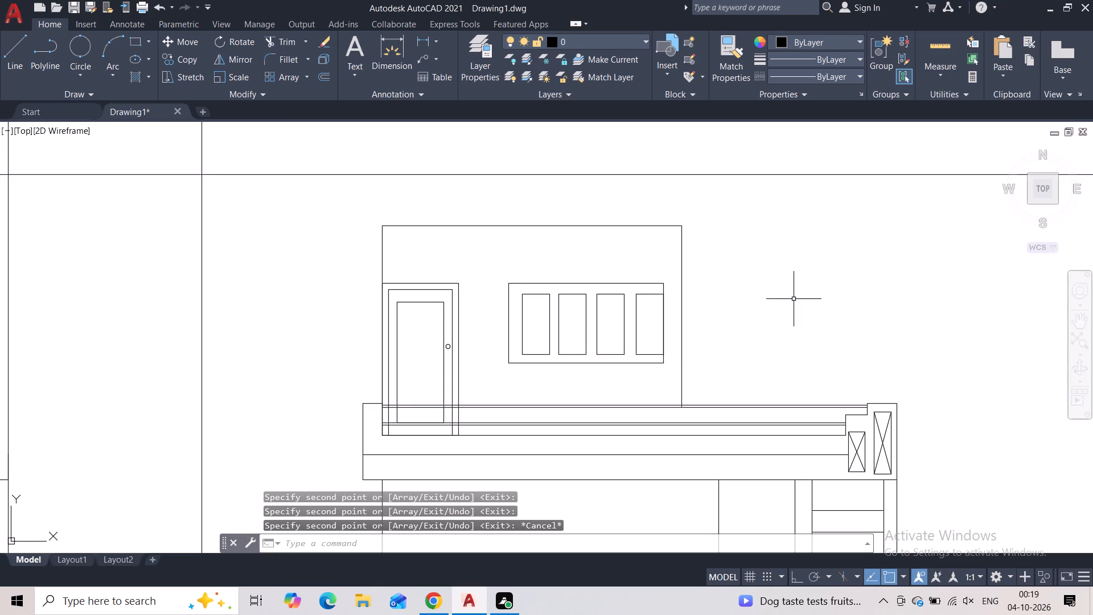
Move the rightmost pane slightly left, clear of the window frame's right edge.
left_click(636, 310)
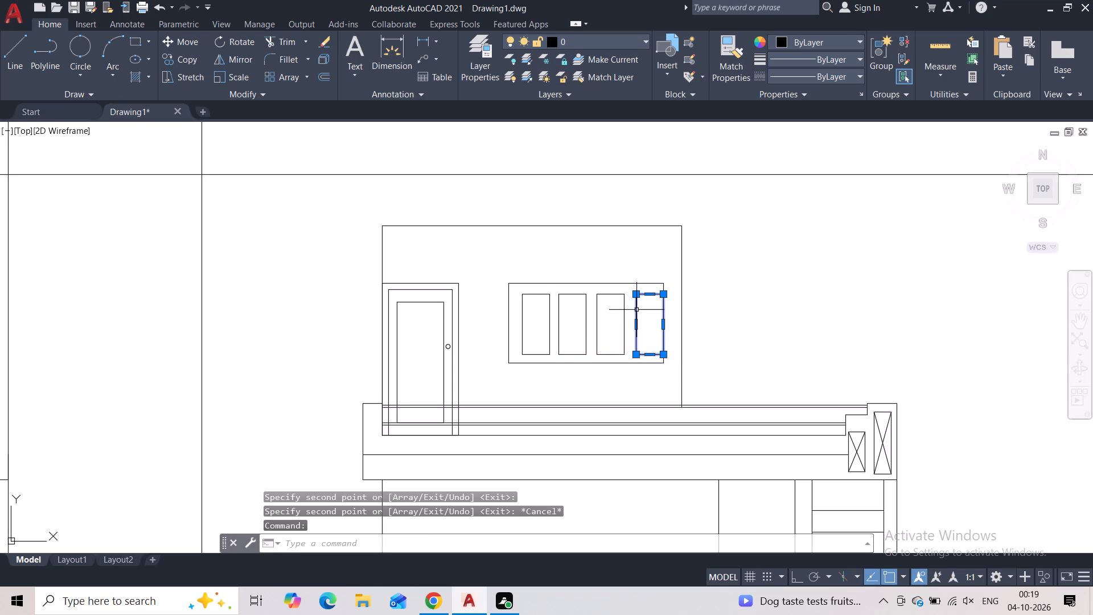
scroll(655, 340, "up", 4)
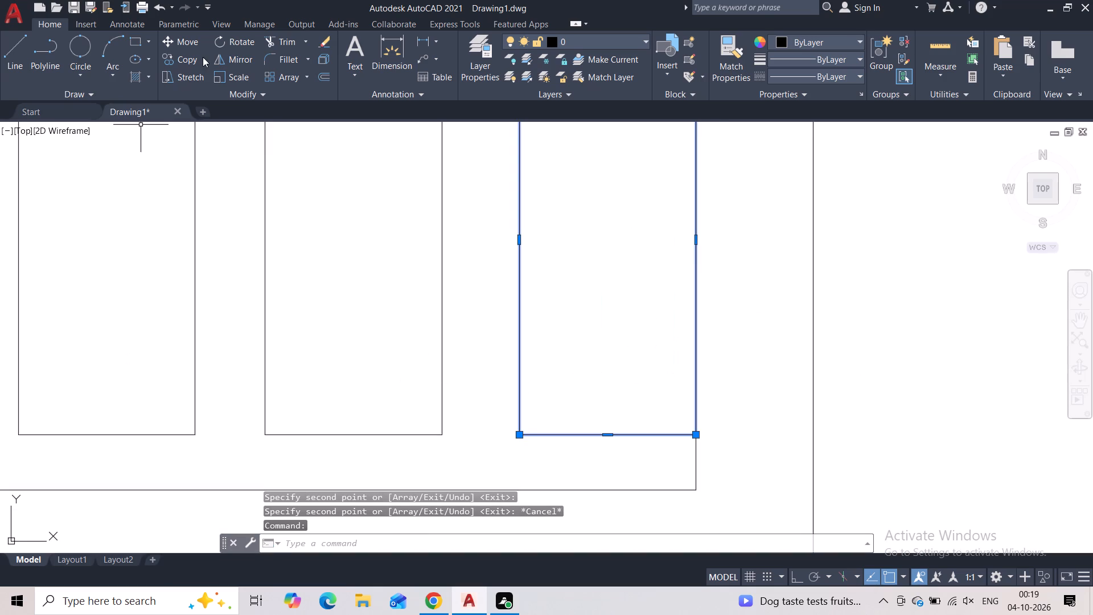
left_click(181, 42)
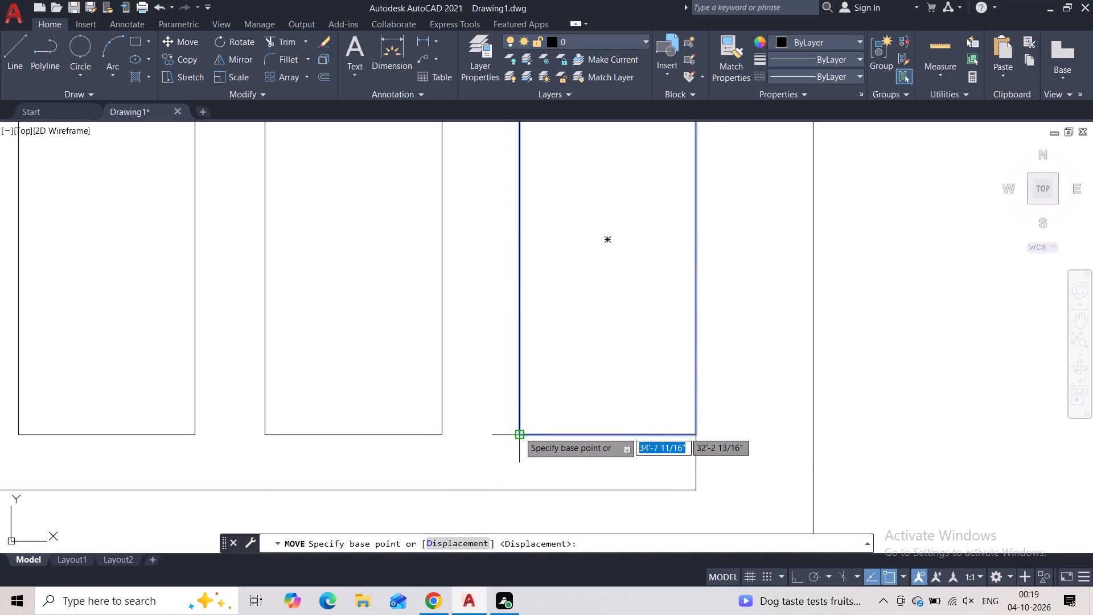
left_click(518, 432)
left_click(497, 433)
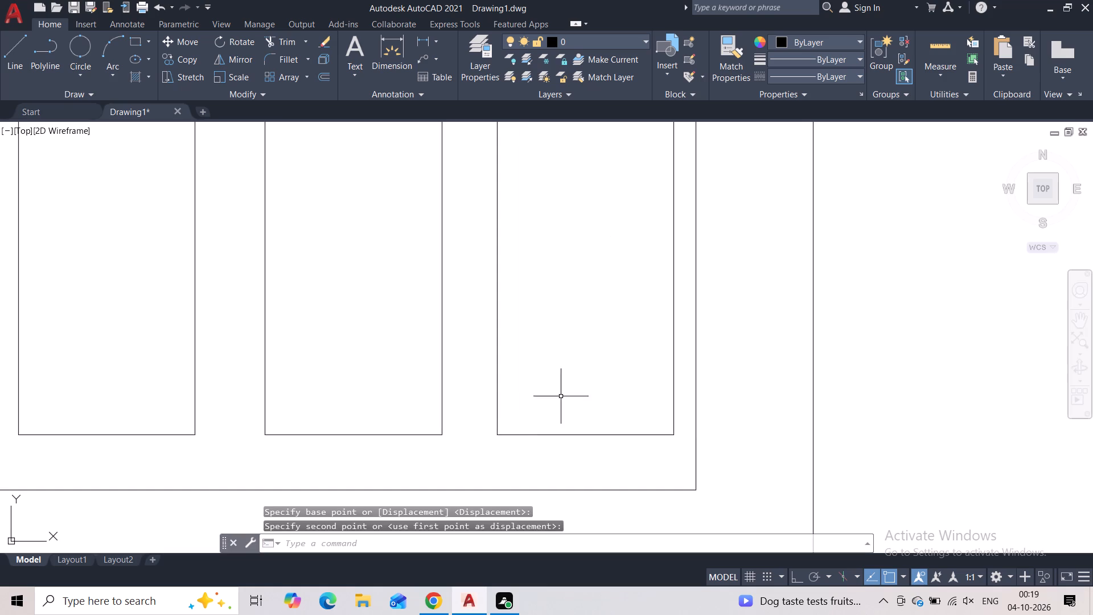
key("Escape")
Draw a short diagonal line, about 2" long, outward from each top corner of the window's leftmost pane.
scroll(623, 359, "down", 3)
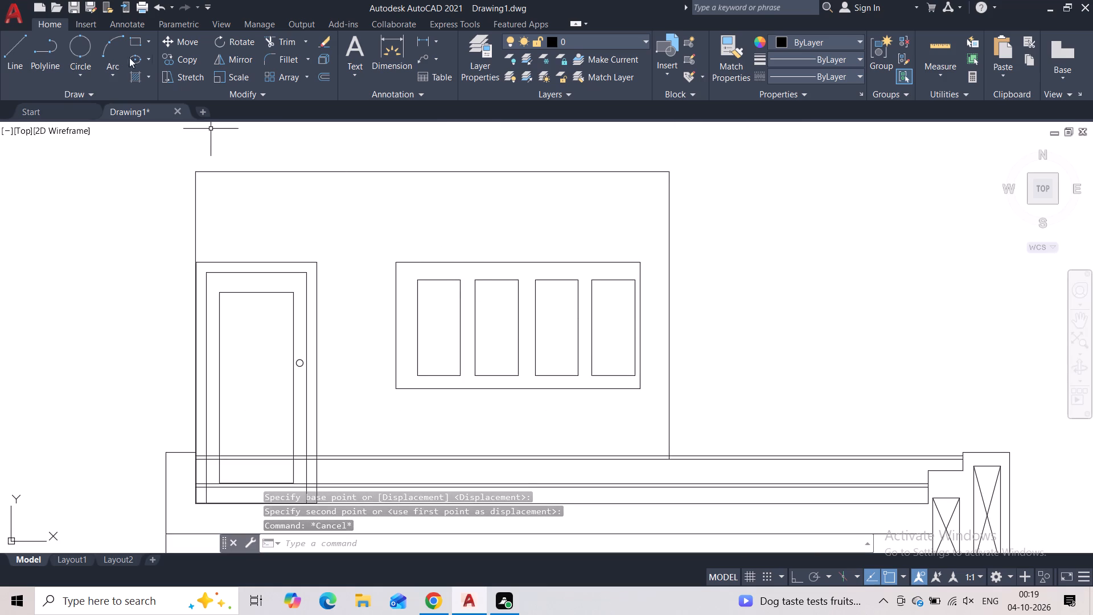
left_click(13, 61)
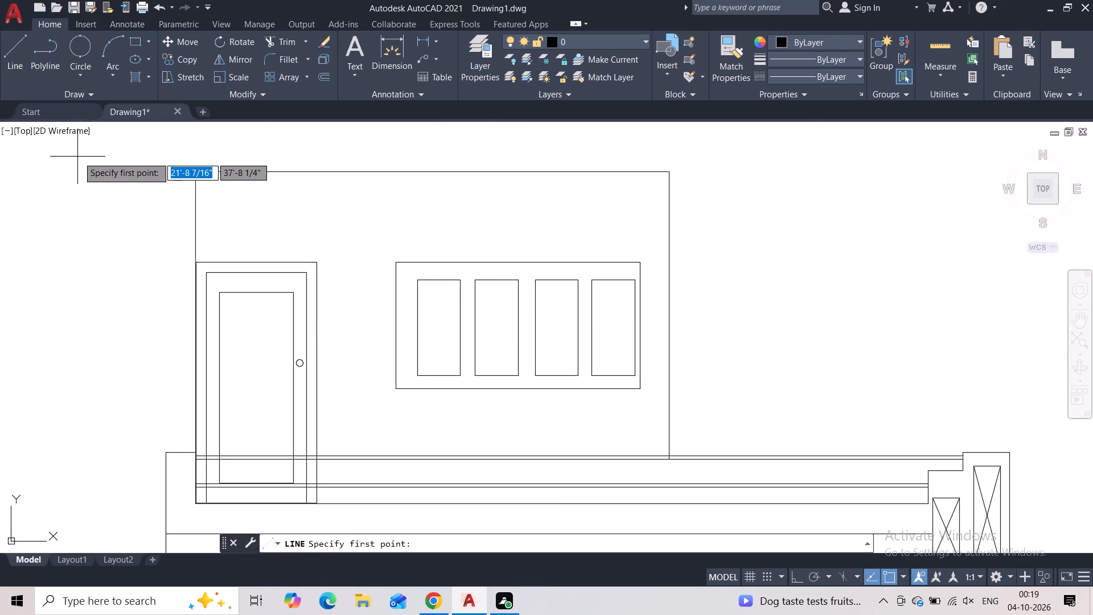
key("F8")
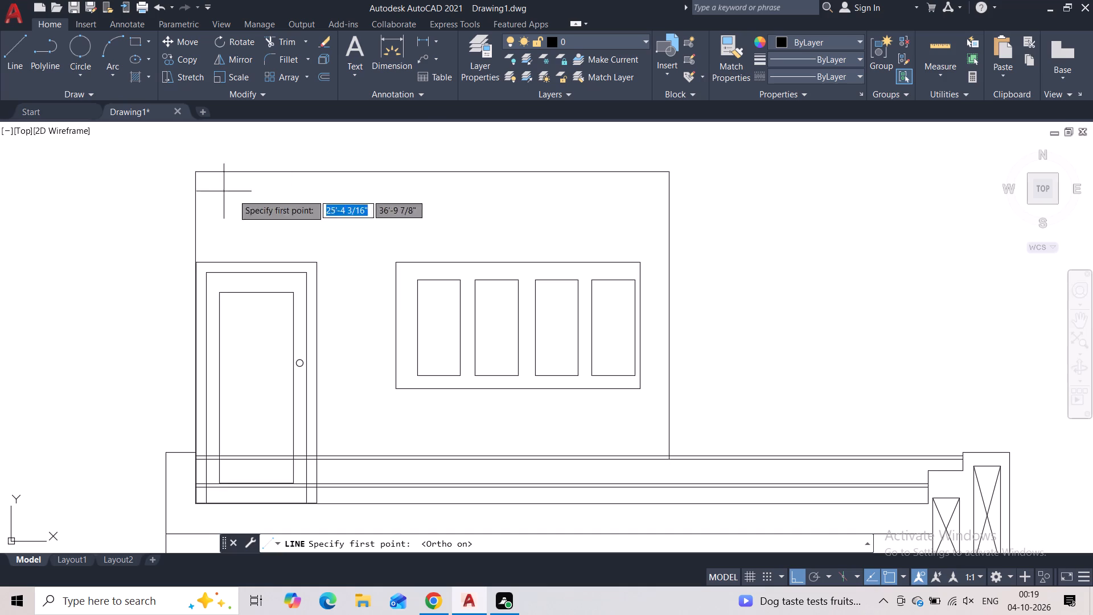
left_click(418, 281)
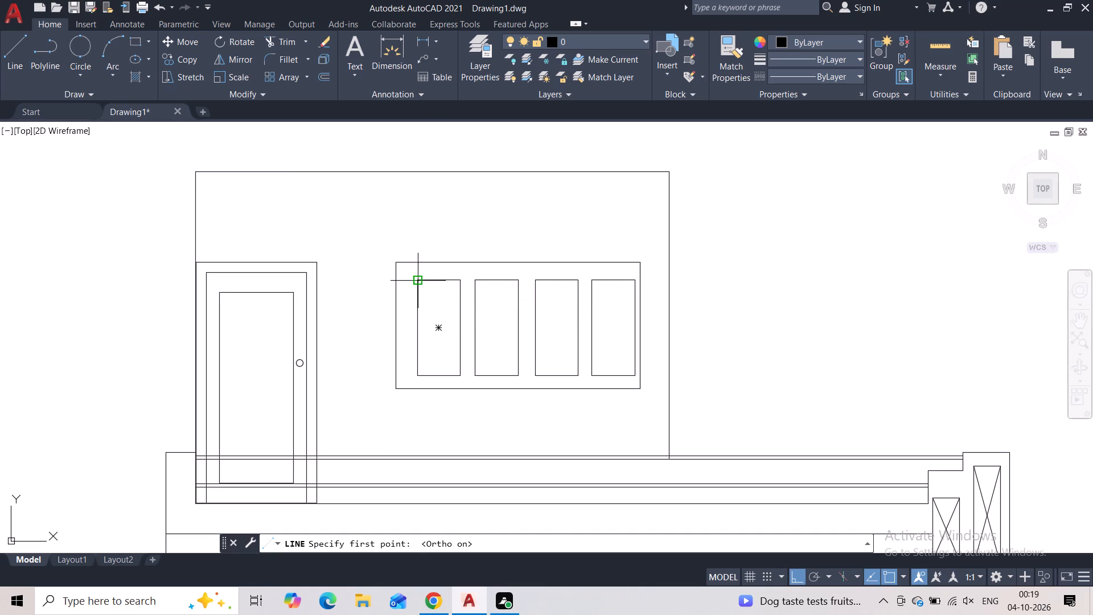
scroll(409, 273, "up", 3)
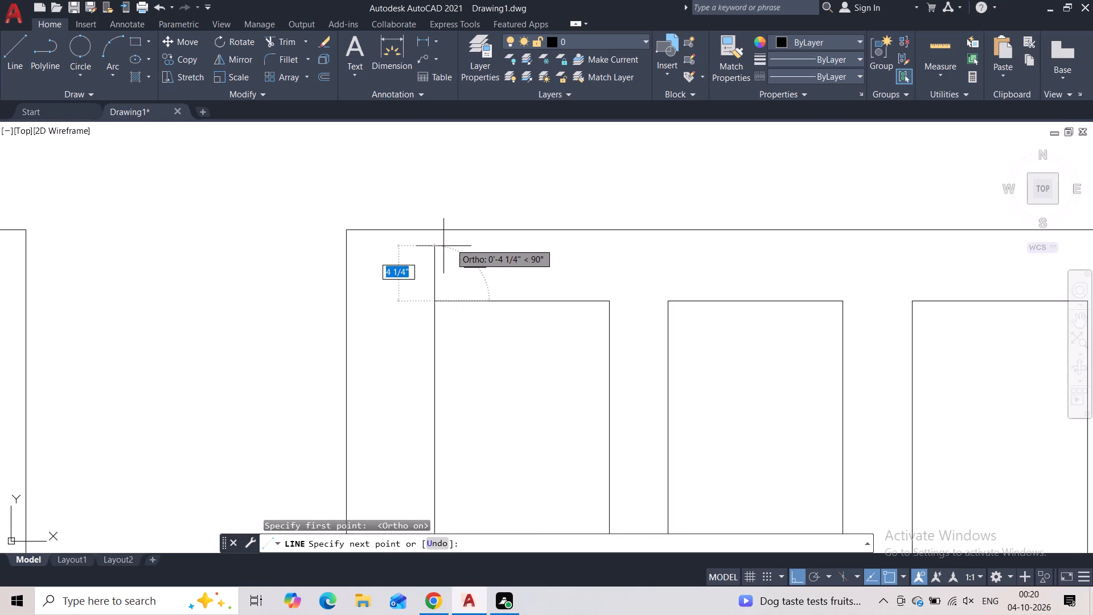
key("F8")
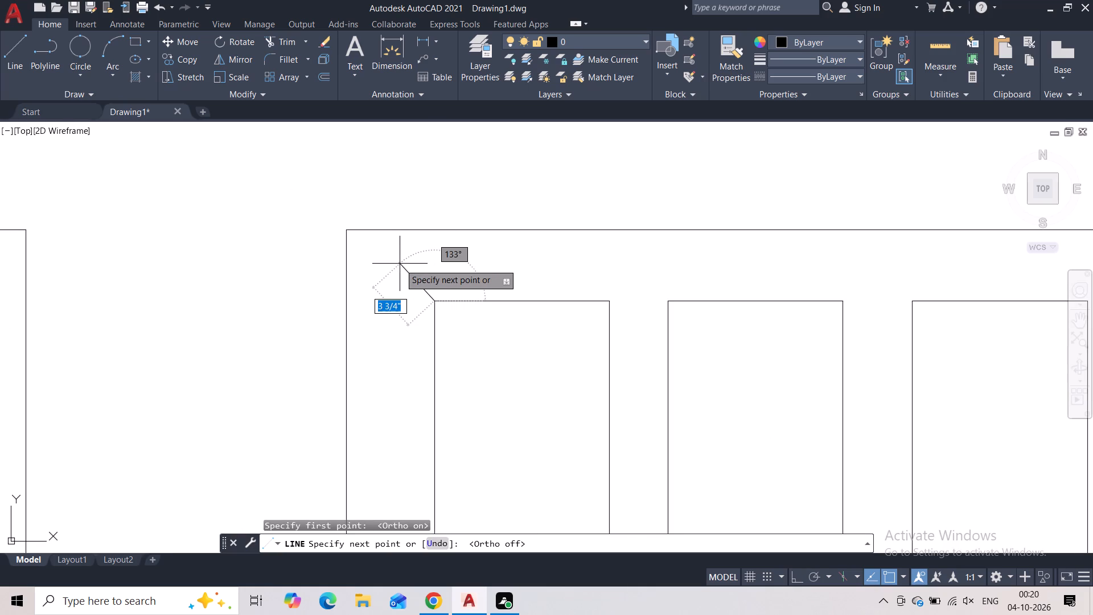
left_click(418, 279)
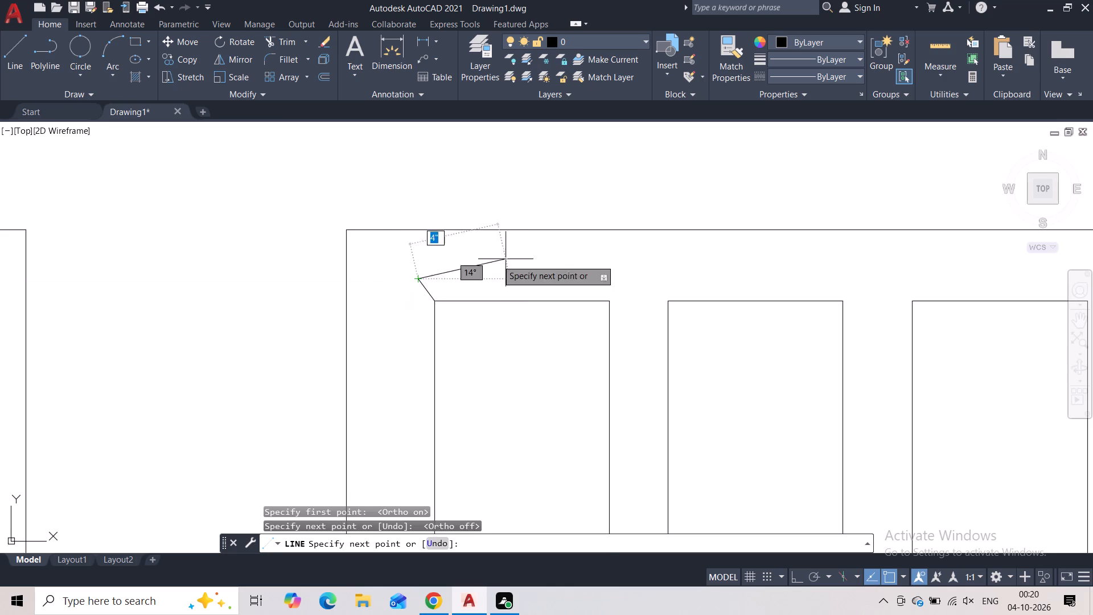
key("Escape")
key("space")
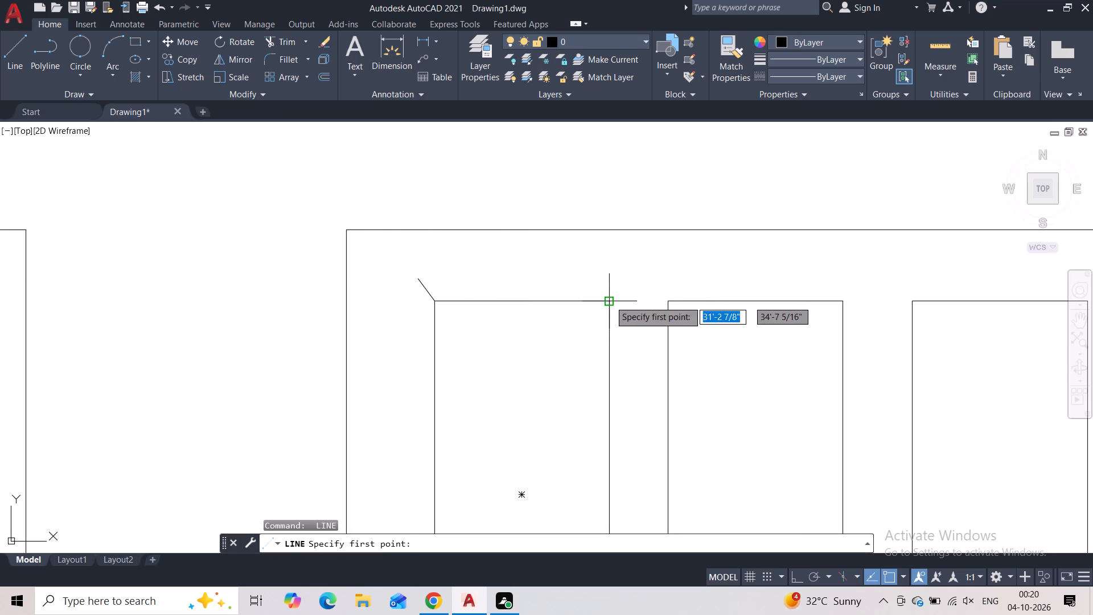
left_click(610, 301)
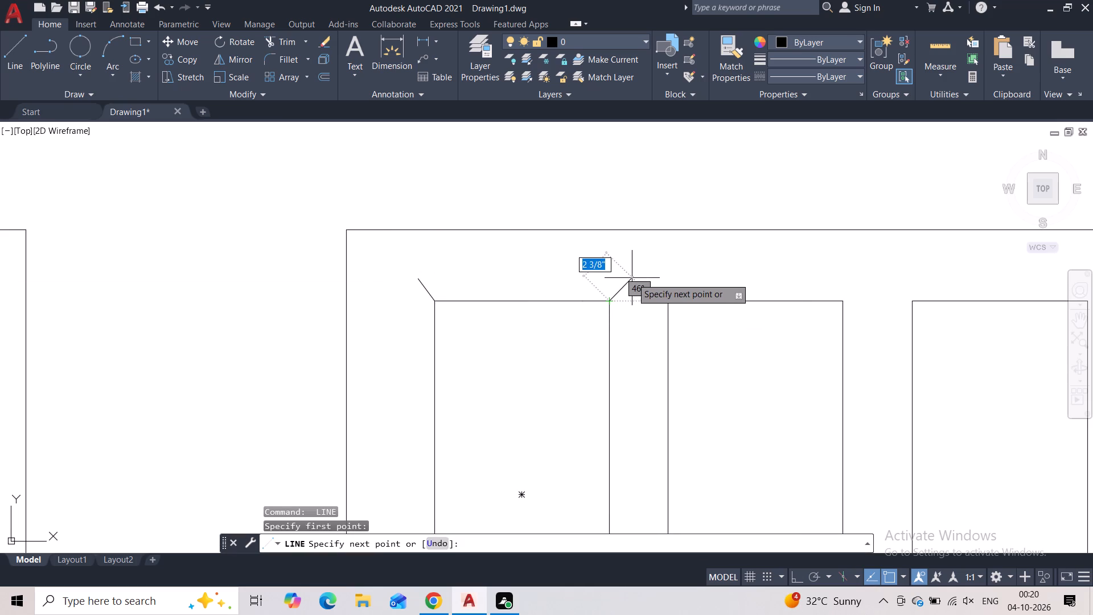
left_click(632, 278)
key("Escape")
Draw a short diagonal line, about 2" long, outward from each bottom corner of the leftmost pane.
scroll(632, 277, "down", 3)
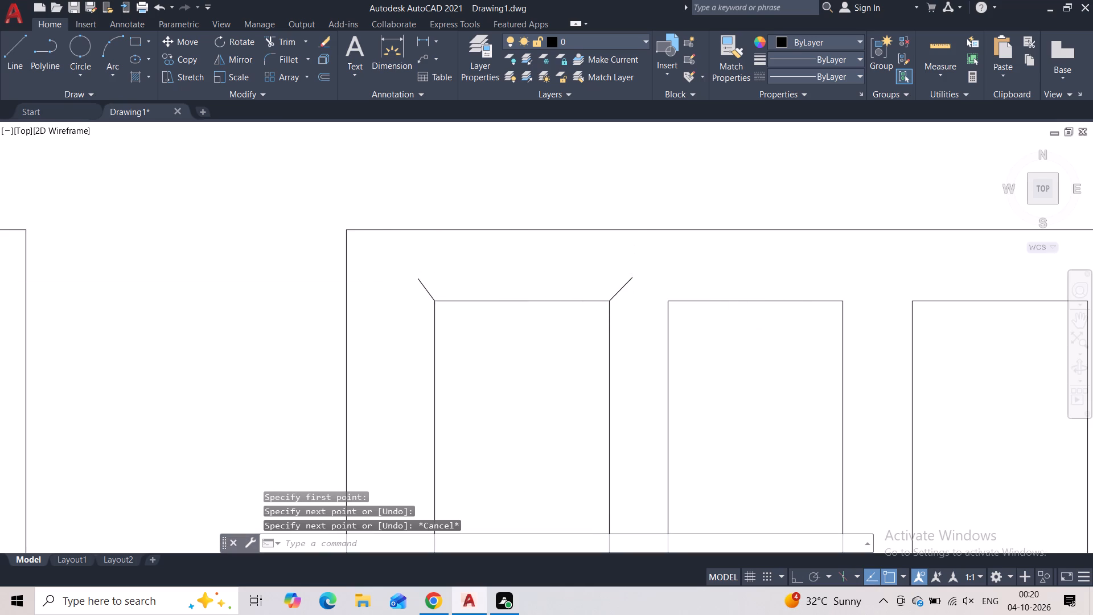
middle_click_drag(577, 318, 565, 232)
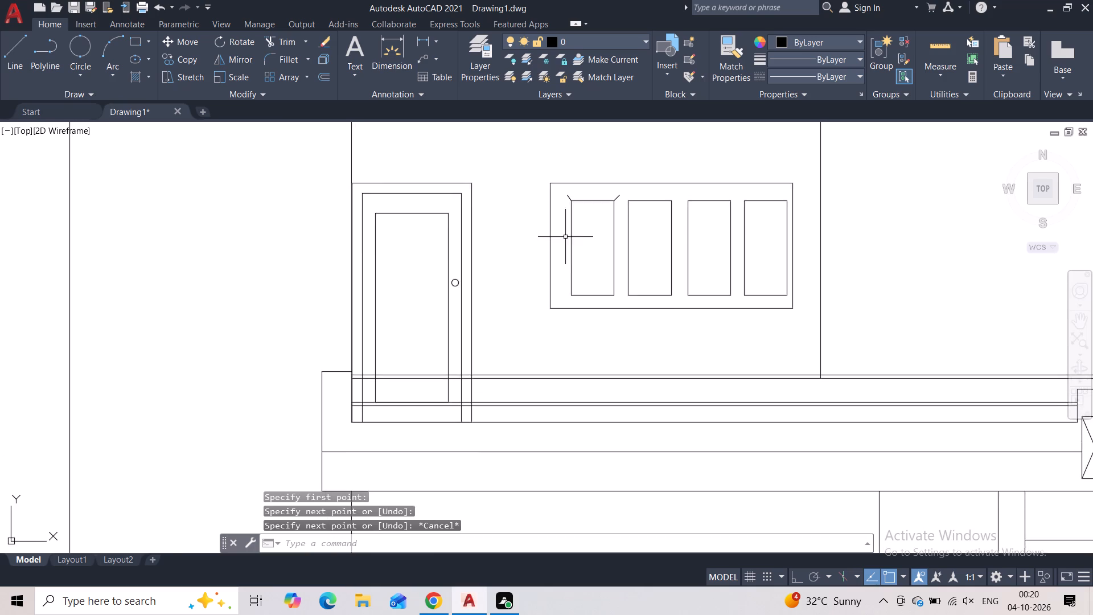
scroll(571, 289, "up", 2)
key("space")
left_click(568, 307)
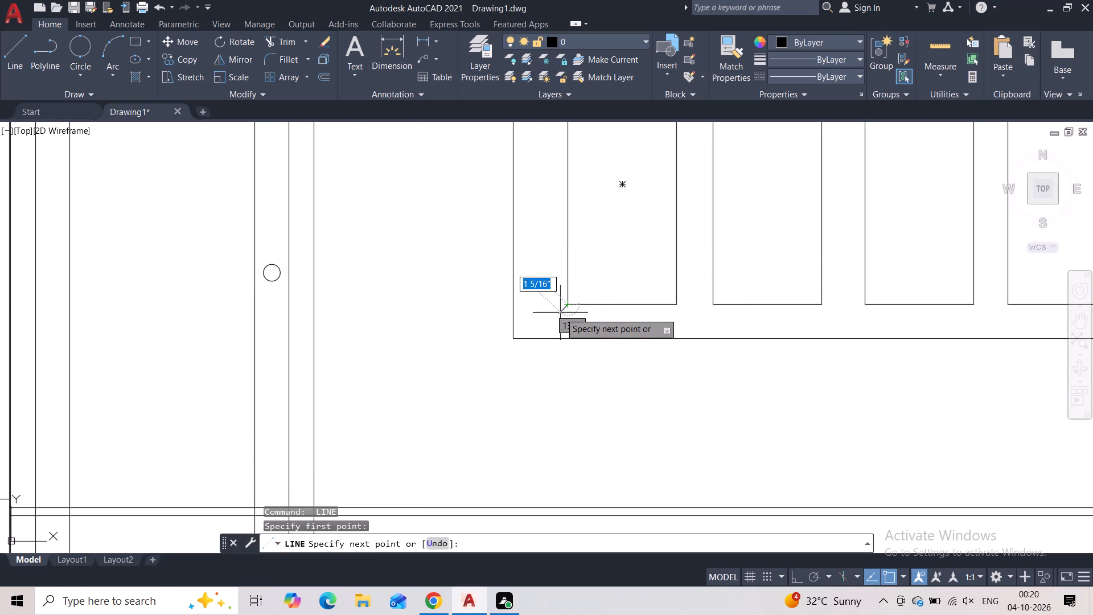
left_click(553, 318)
key("Escape")
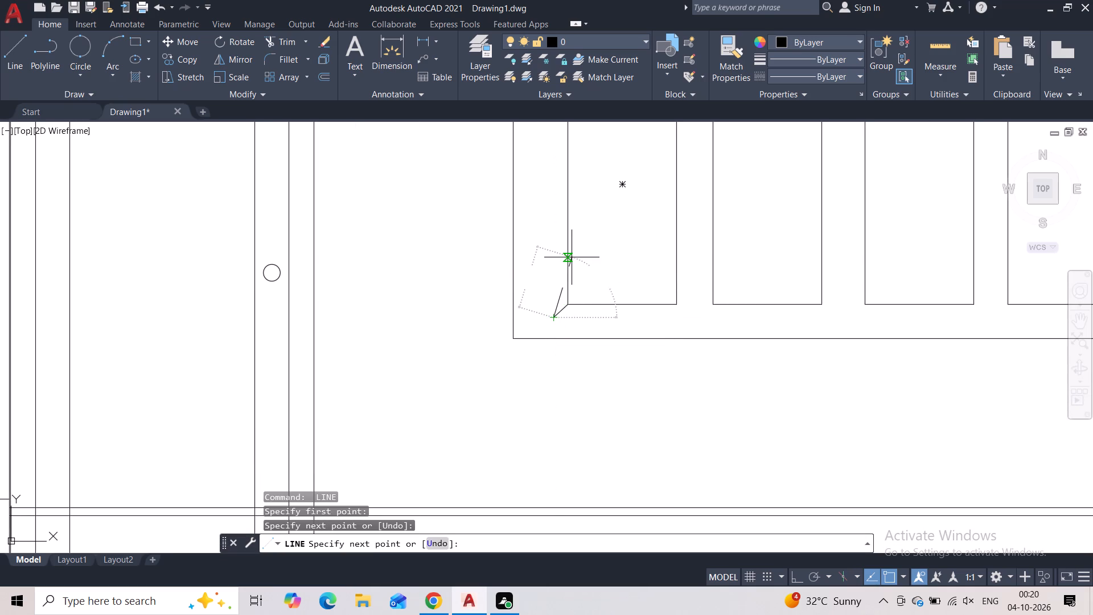
key("space")
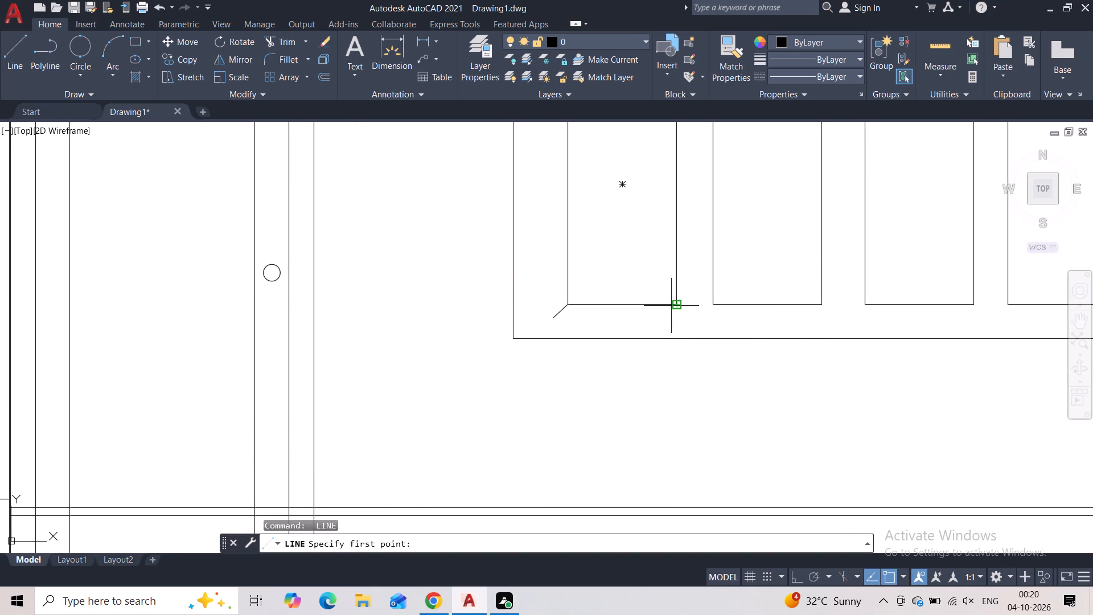
left_click(676, 305)
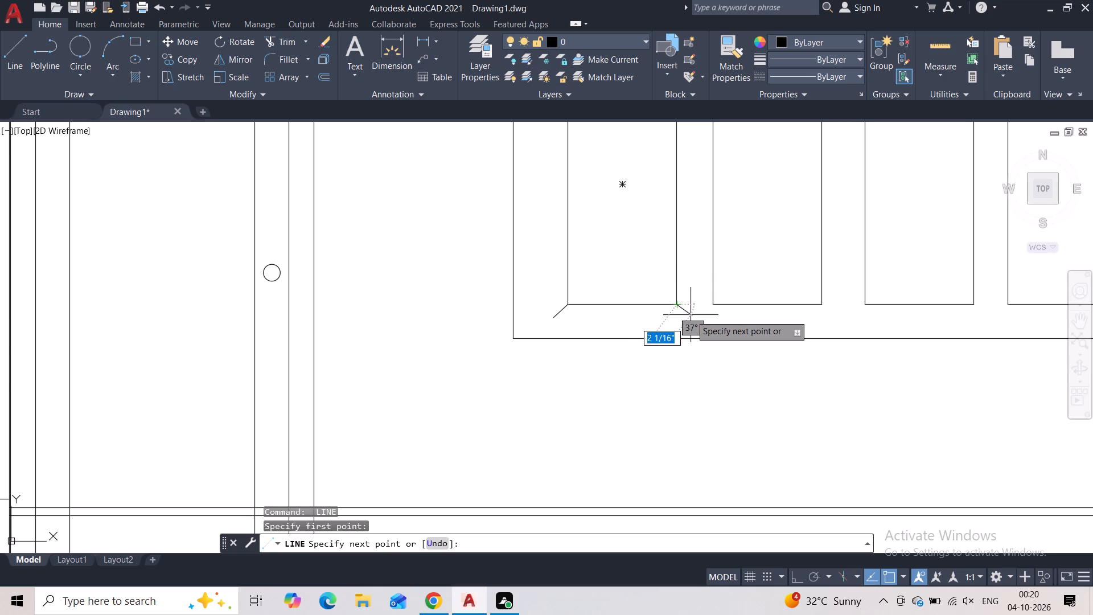
left_click(691, 318)
key("Escape")
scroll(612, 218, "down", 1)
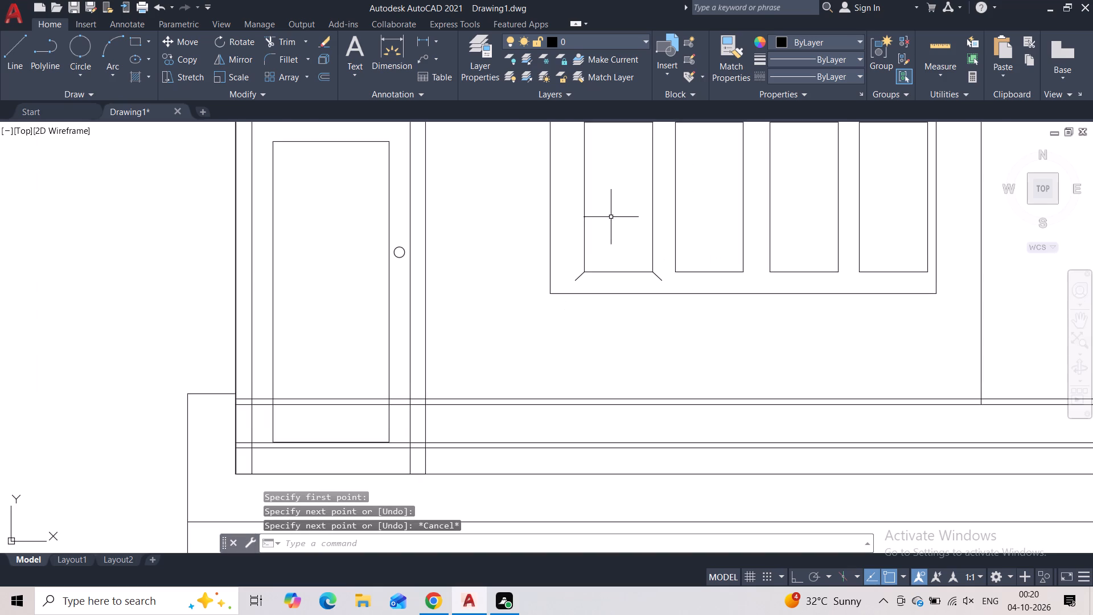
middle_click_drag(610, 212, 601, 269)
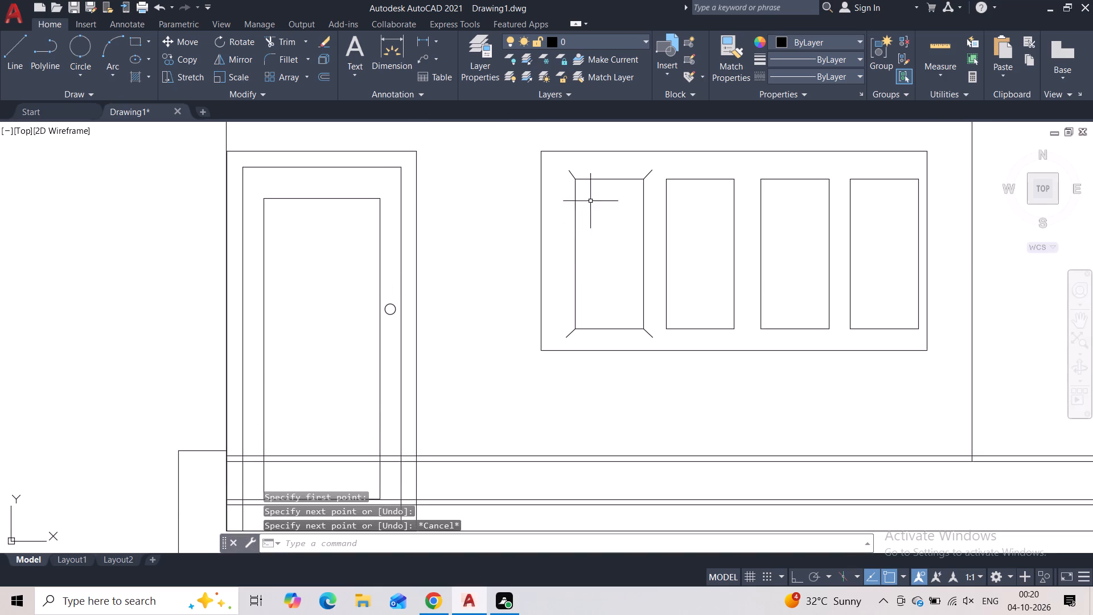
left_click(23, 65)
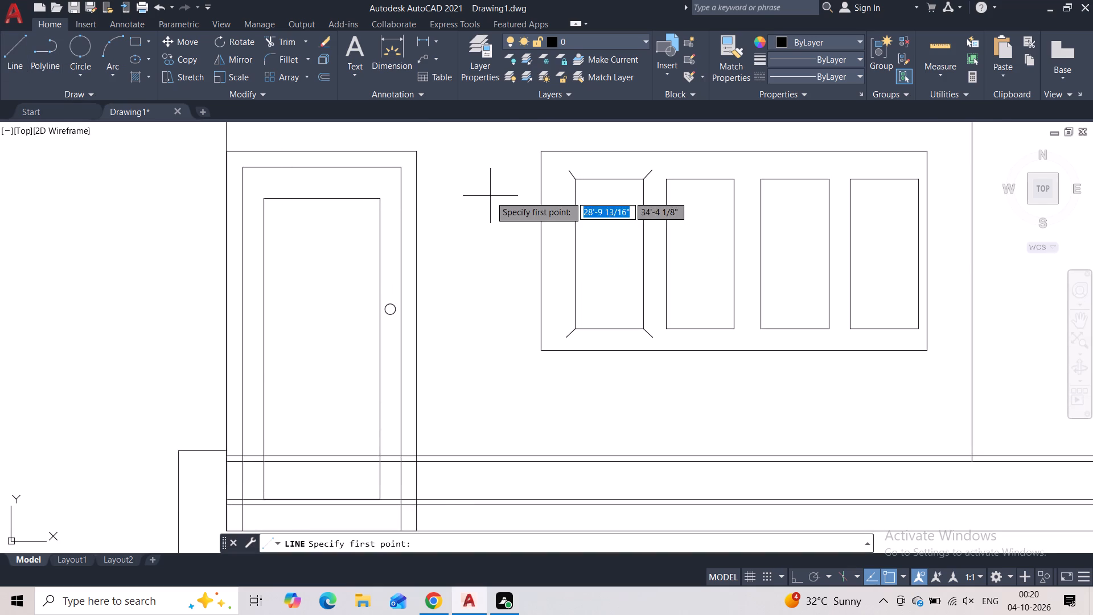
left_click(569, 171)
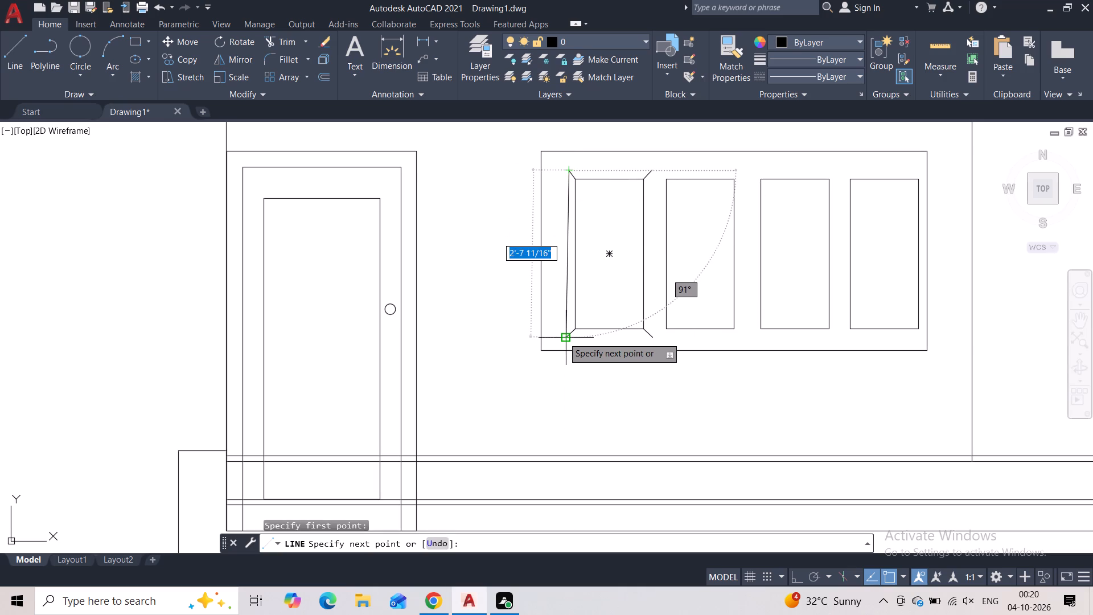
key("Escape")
Draw a vertical line about 2'-8 3/16" up from the outer end of the leftmost pane's lower-left diagonal.
key("space")
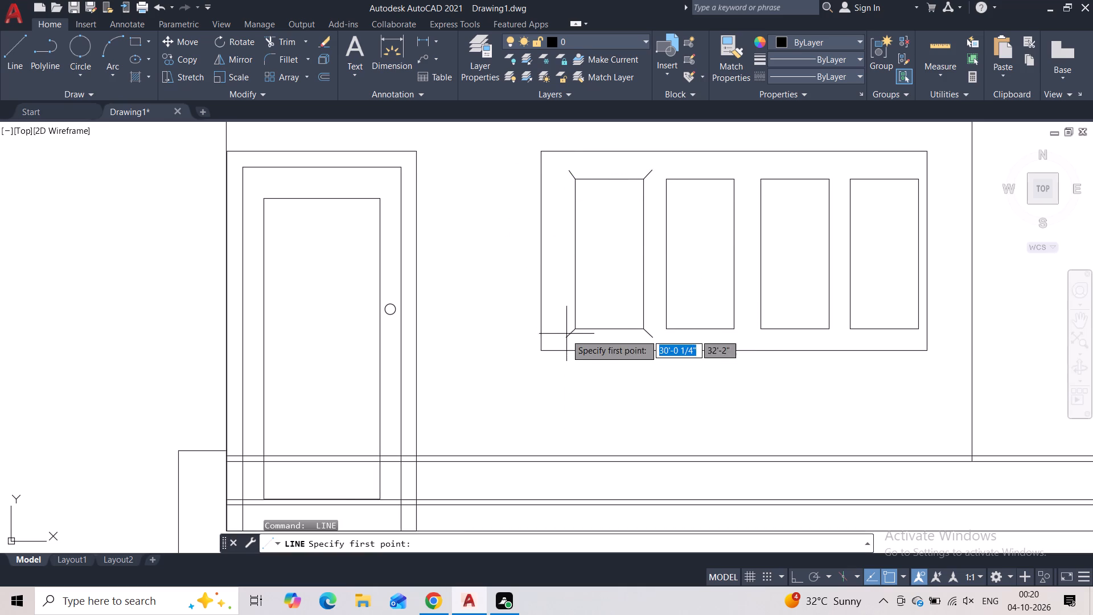
left_click(564, 336)
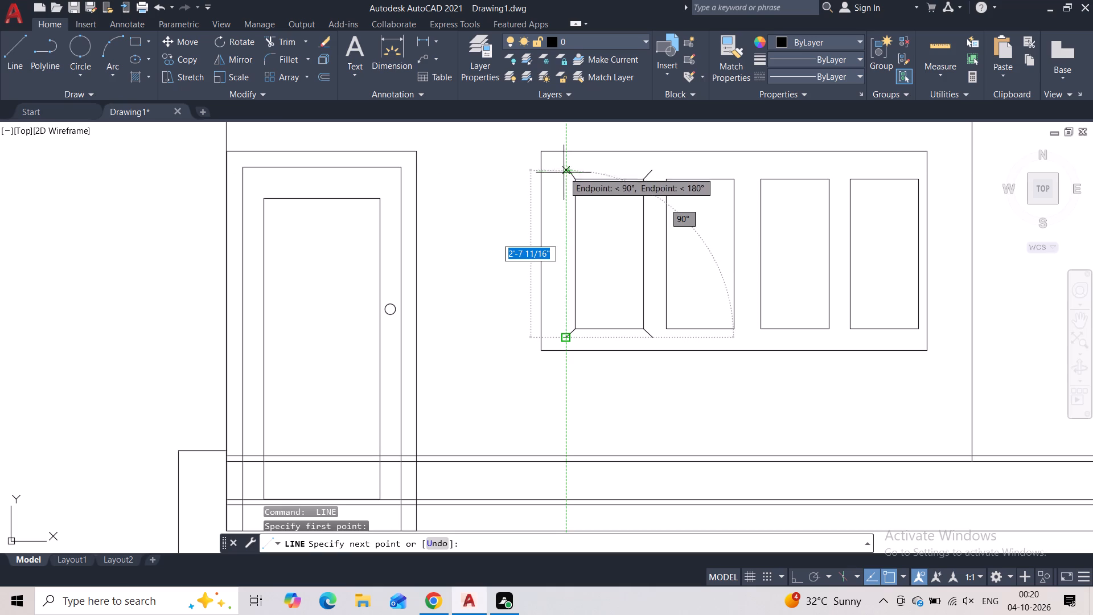
scroll(561, 181, "up", 1)
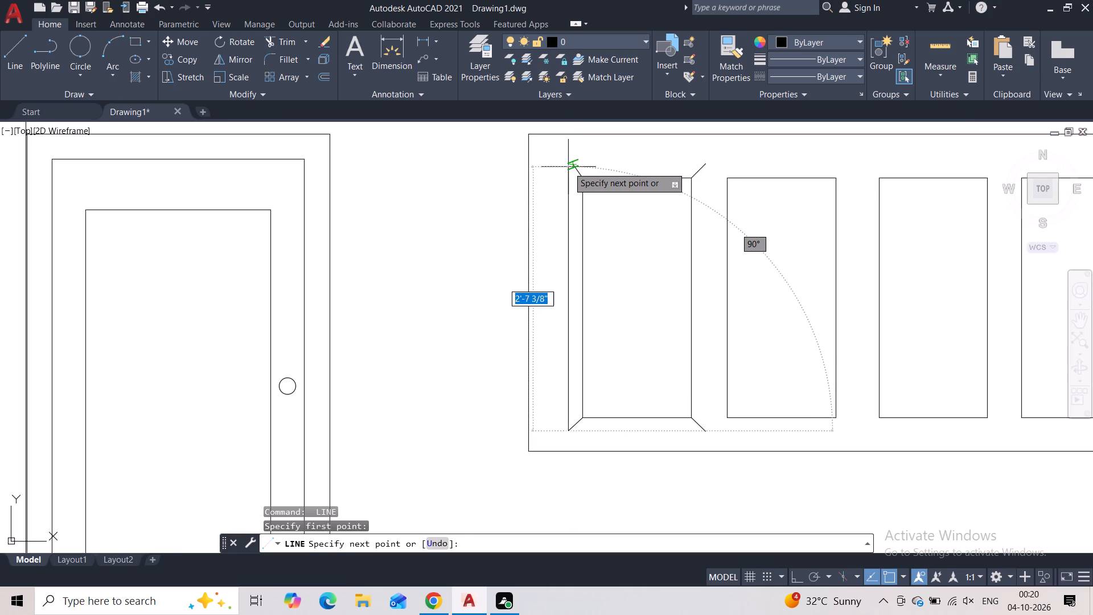
scroll(568, 167, "up", 2)
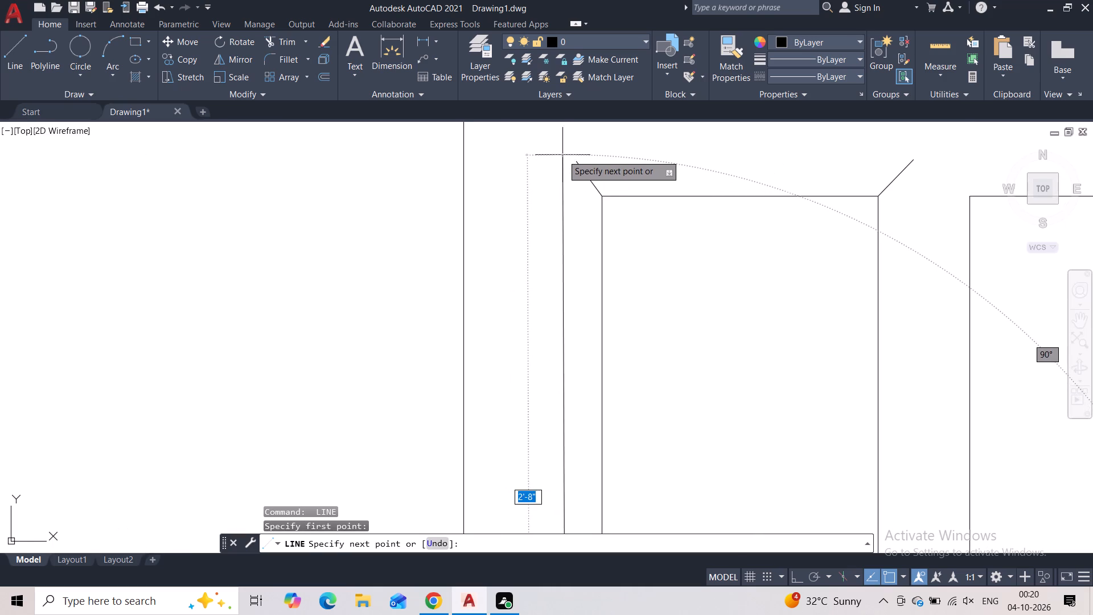
key("F8")
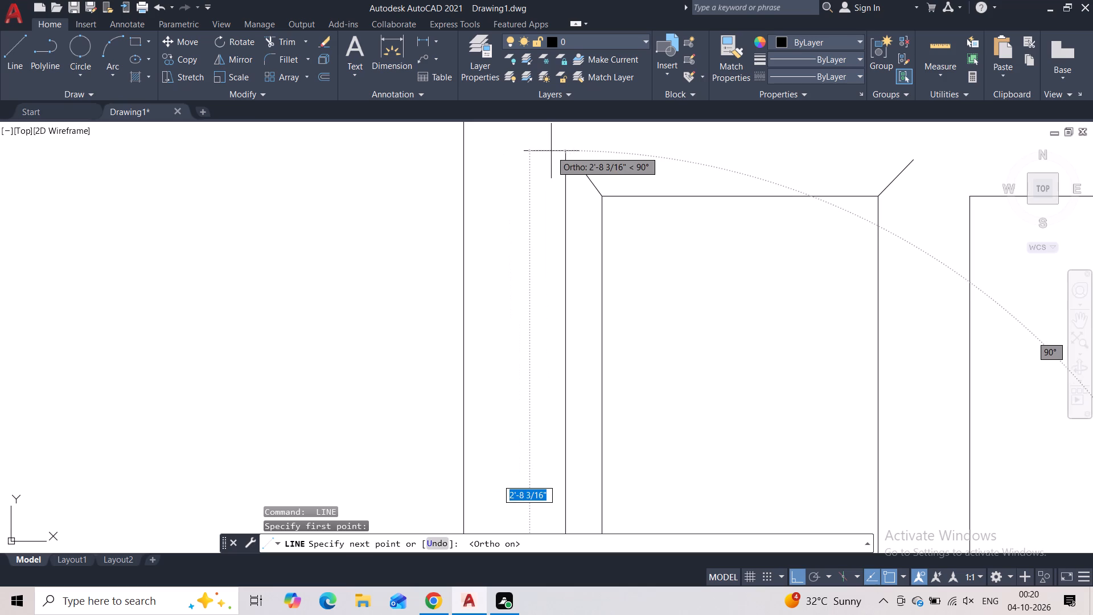
left_click(552, 151)
key("Escape")
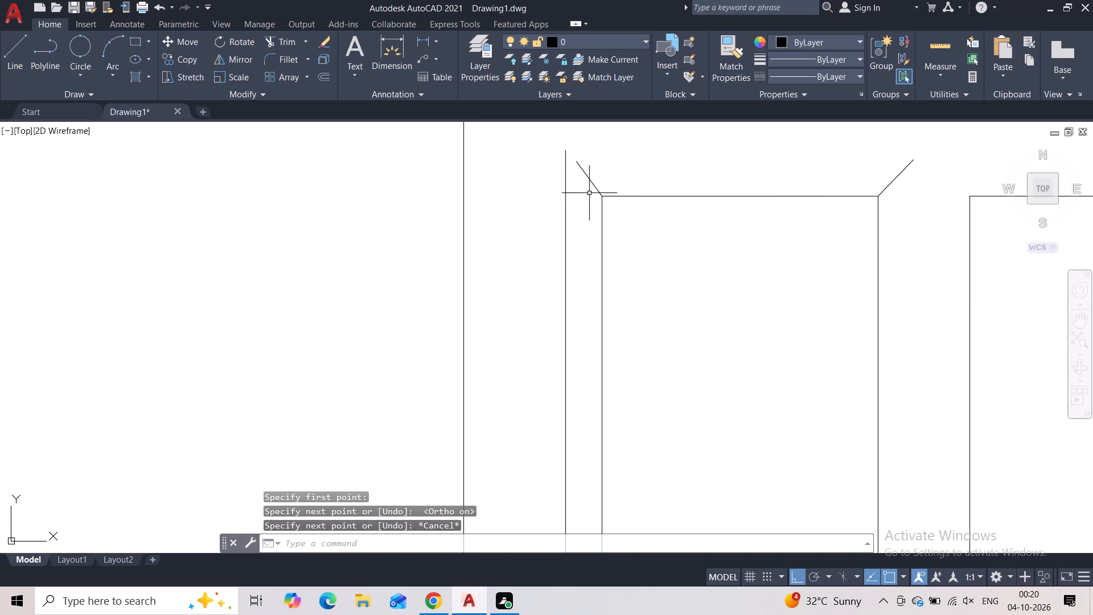
Draw the top, right and bottom lines to complete a rectangular surround around the leftmost pane.
scroll(624, 177, "down", 1)
key("space")
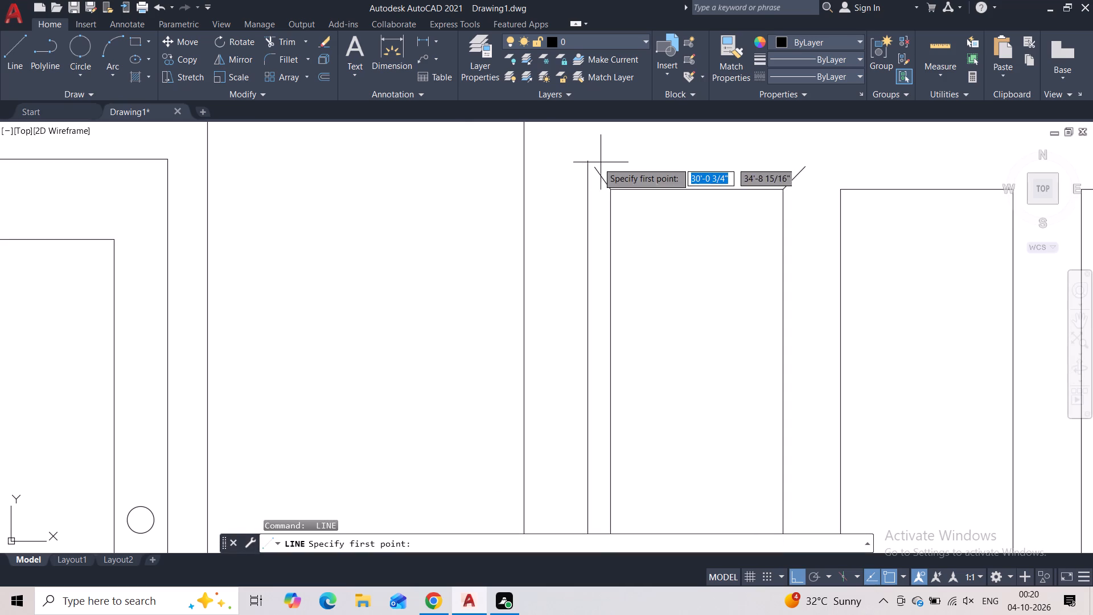
left_click(589, 162)
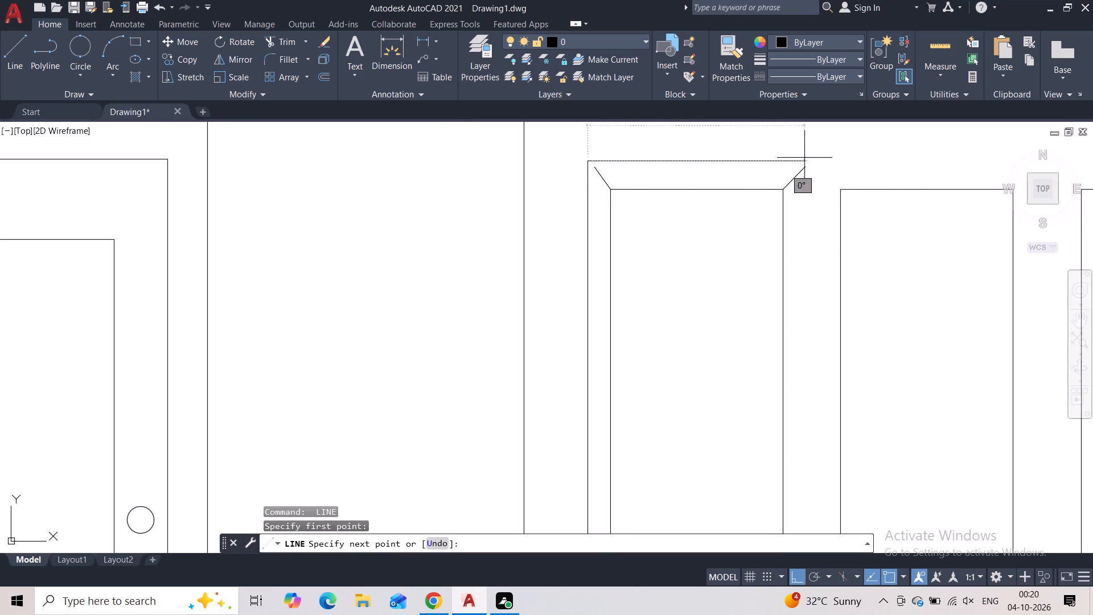
left_click(804, 158)
middle_click_drag(810, 244, 761, 79)
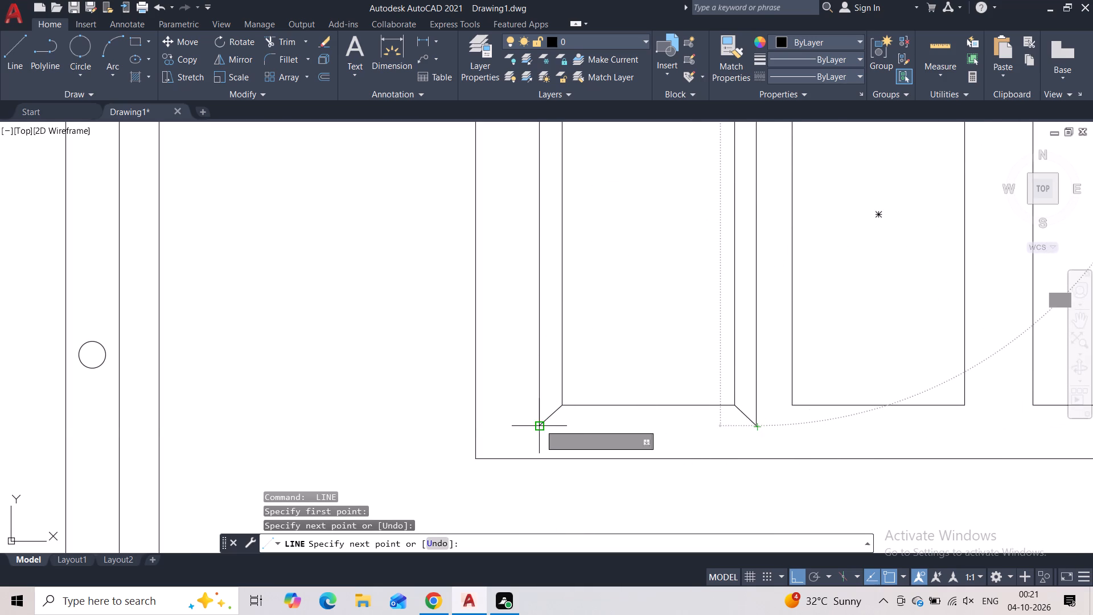
left_click(756, 425)
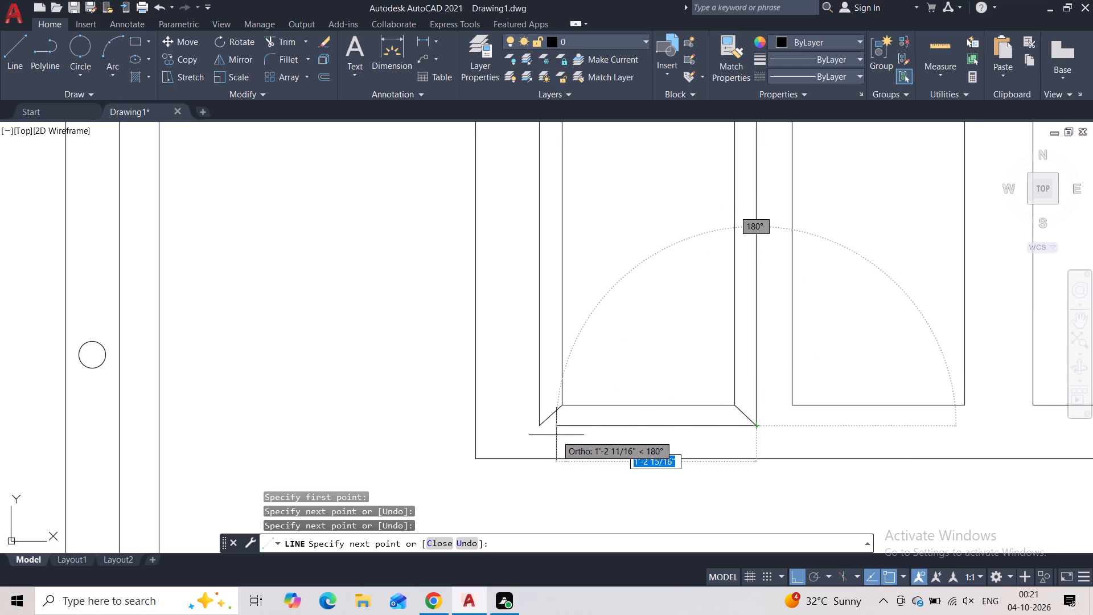
left_click(541, 427)
key("Escape")
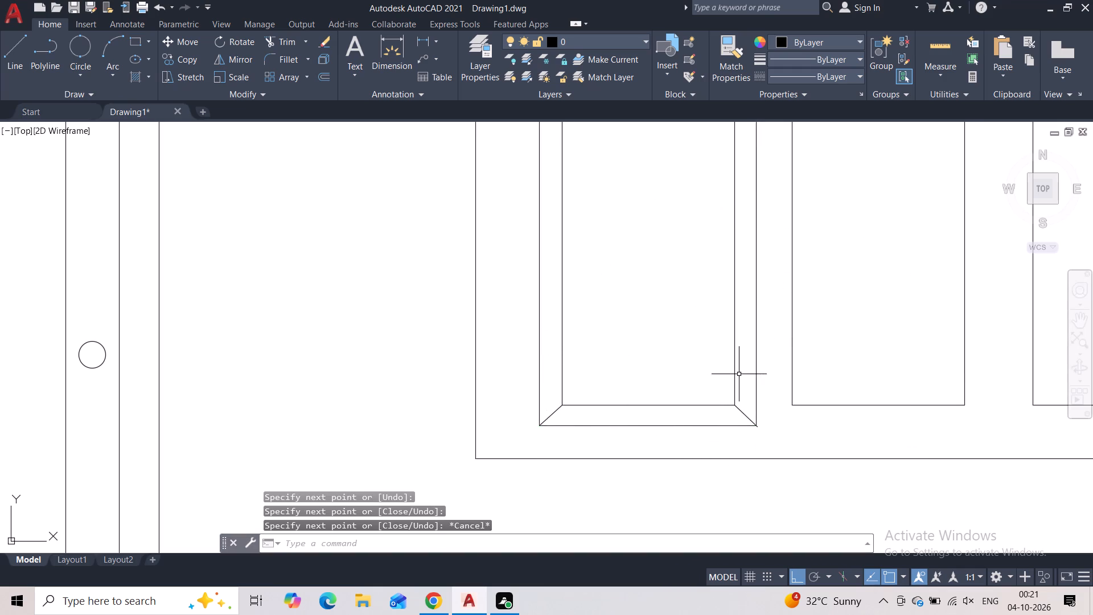
Trim the end of the lower-right diagonal that overshoots the corner of the leftmost pane's surround.
scroll(743, 406, "up", 3)
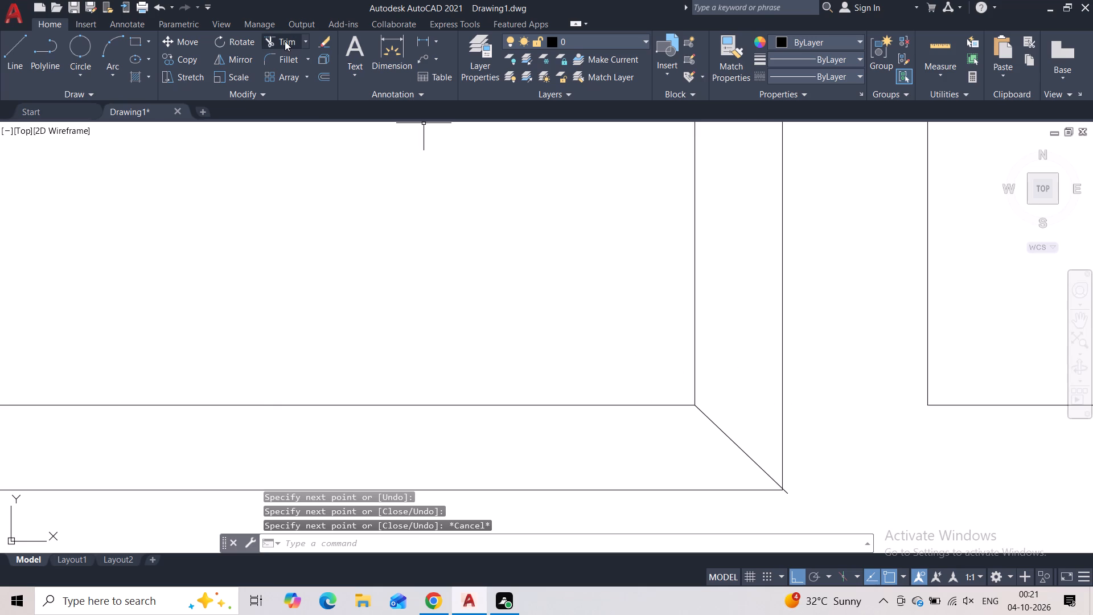
left_click(284, 40)
scroll(803, 474, "up", 4)
scroll(707, 519, "down", 1)
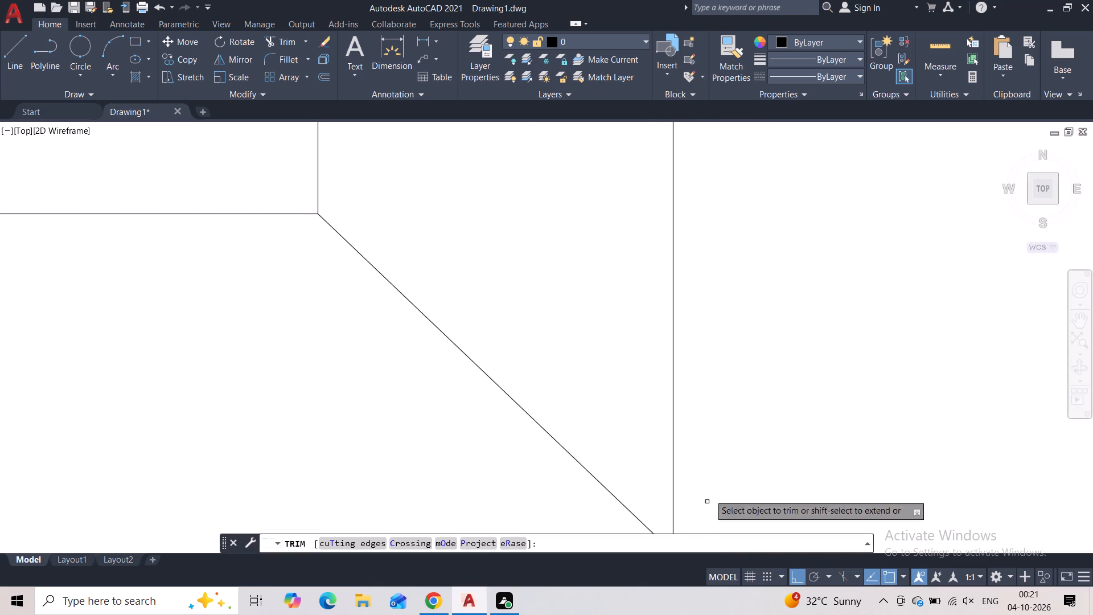
middle_click_drag(713, 458, 713, 264)
left_click_drag(710, 348, 684, 378)
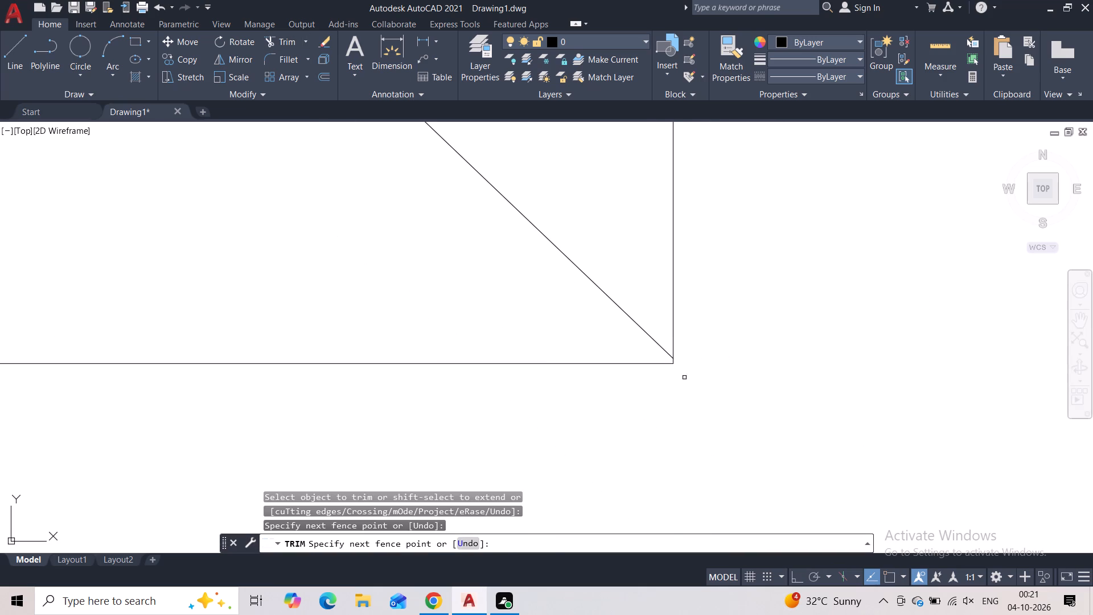
key("Escape")
Erase the misaligned diagonal at the upper-right corner of the leftmost pane's surround.
scroll(732, 267, "down", 4)
scroll(682, 205, "down", 2)
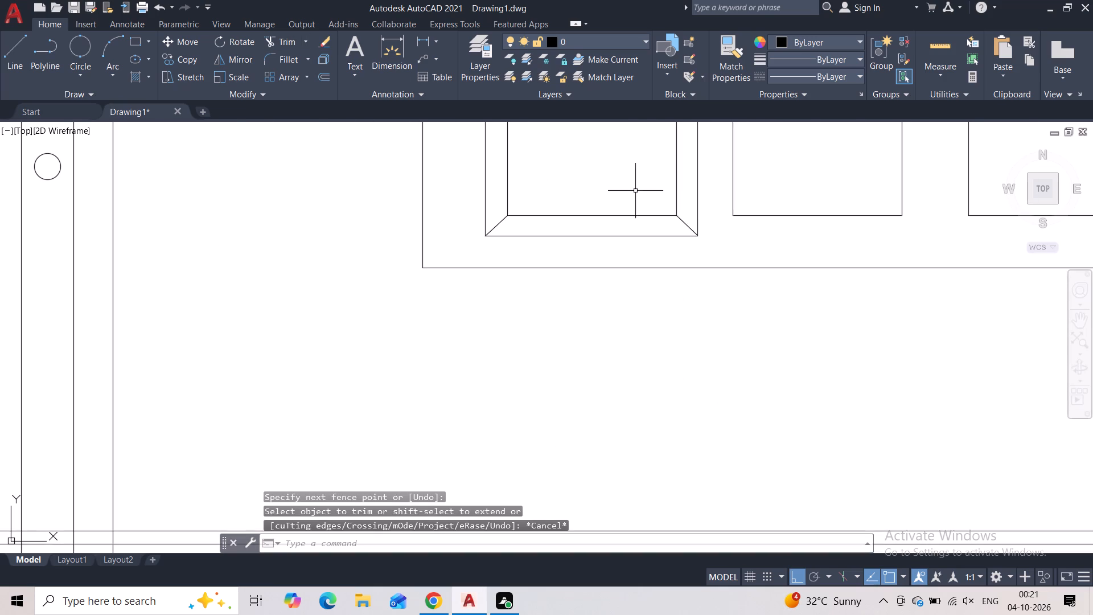
middle_click_drag(635, 191, 621, 412)
middle_click_drag(610, 134, 635, 361)
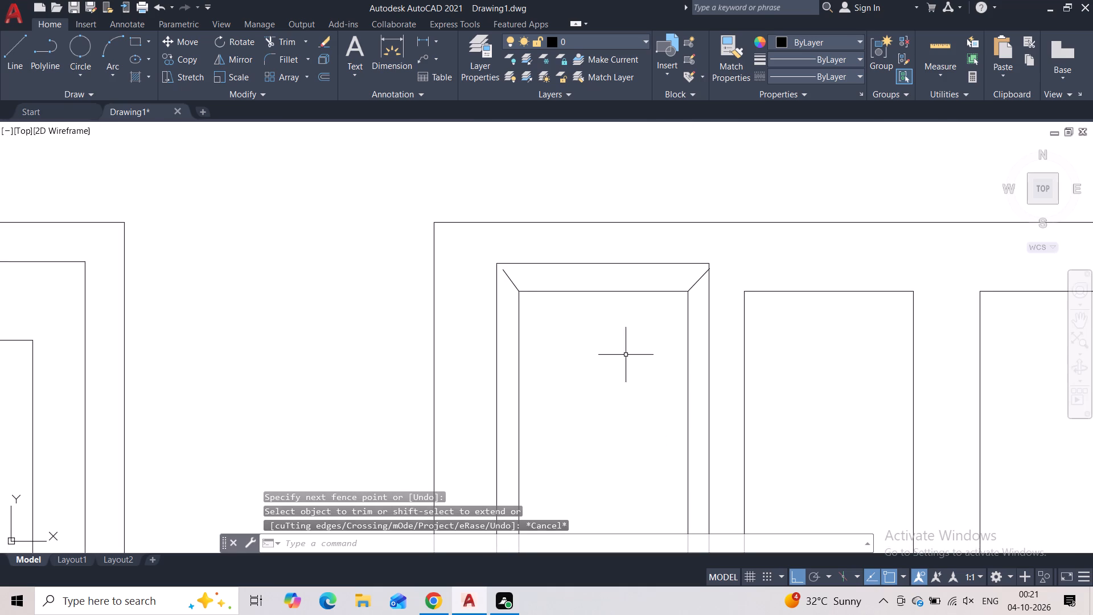
scroll(686, 268, "up", 3)
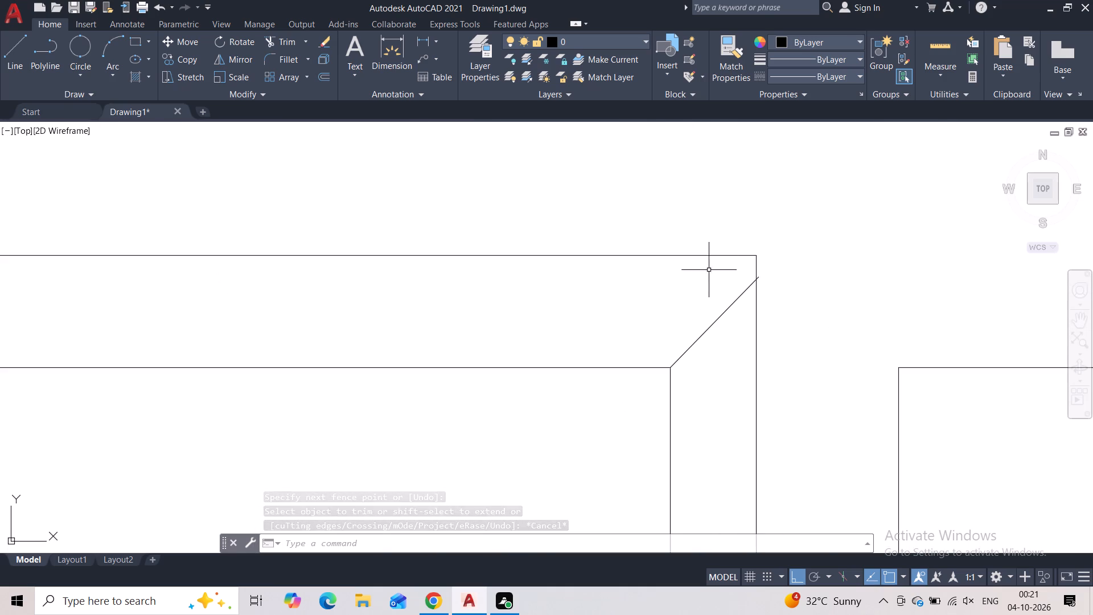
left_click_drag(706, 284, 718, 368)
key("Escape")
left_click_drag(712, 319, 712, 343)
left_click(710, 331)
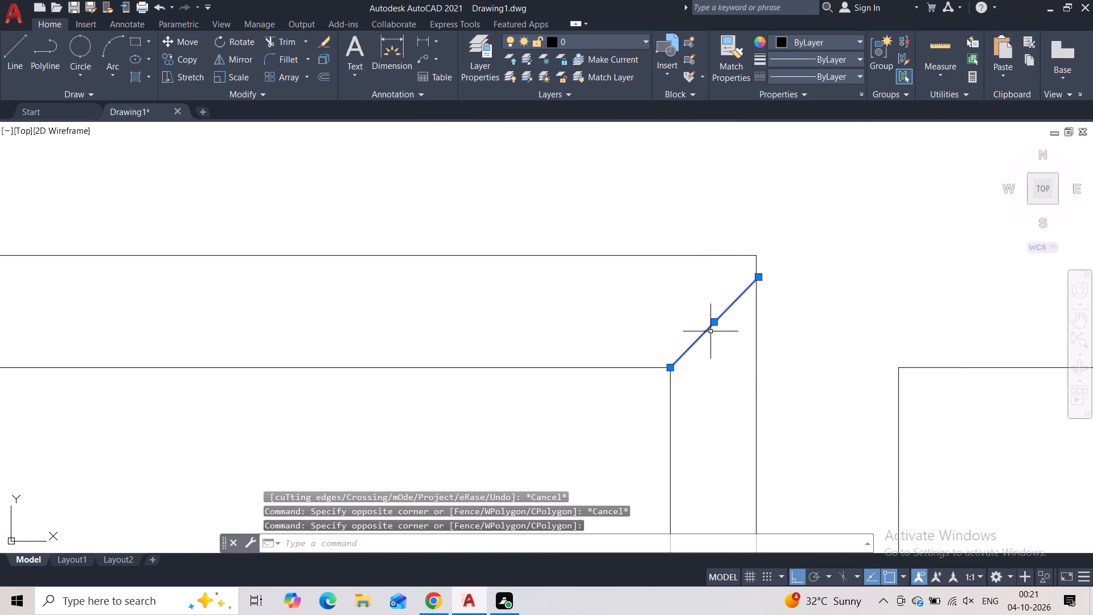
key("Delete")
key("space")
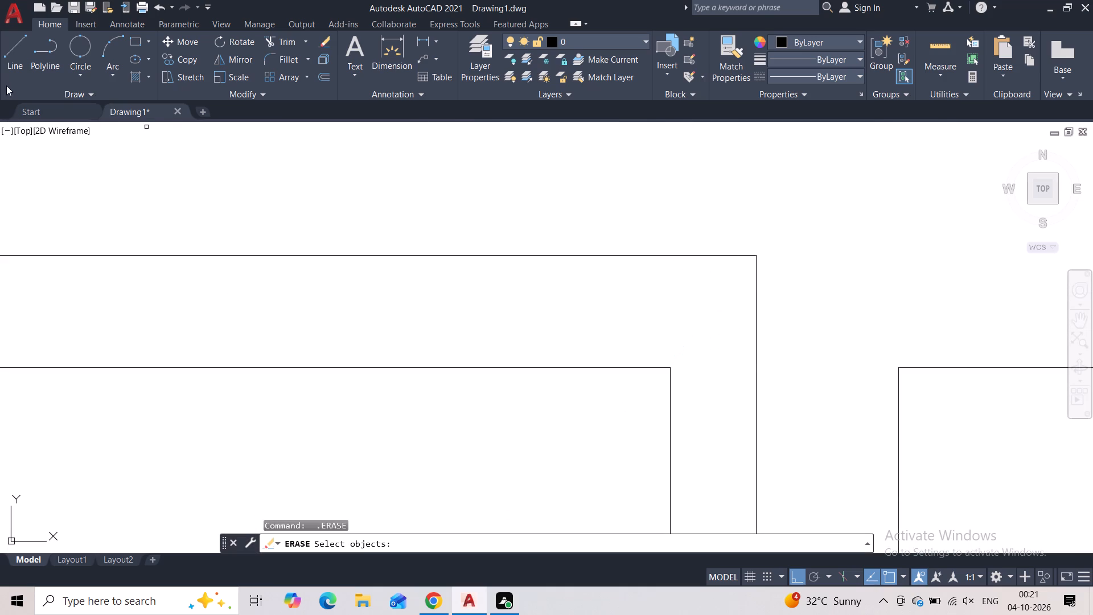
With ortho off, draw a diagonal line from the leftmost pane's upper-right corner to the matching corner of its surround.
left_click(14, 60)
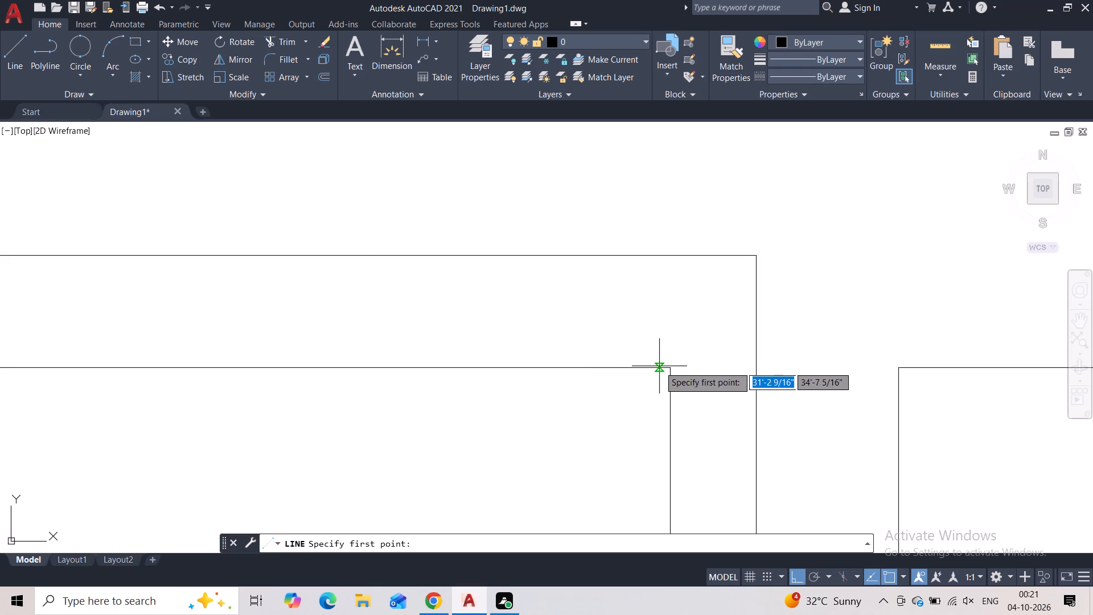
left_click(669, 370)
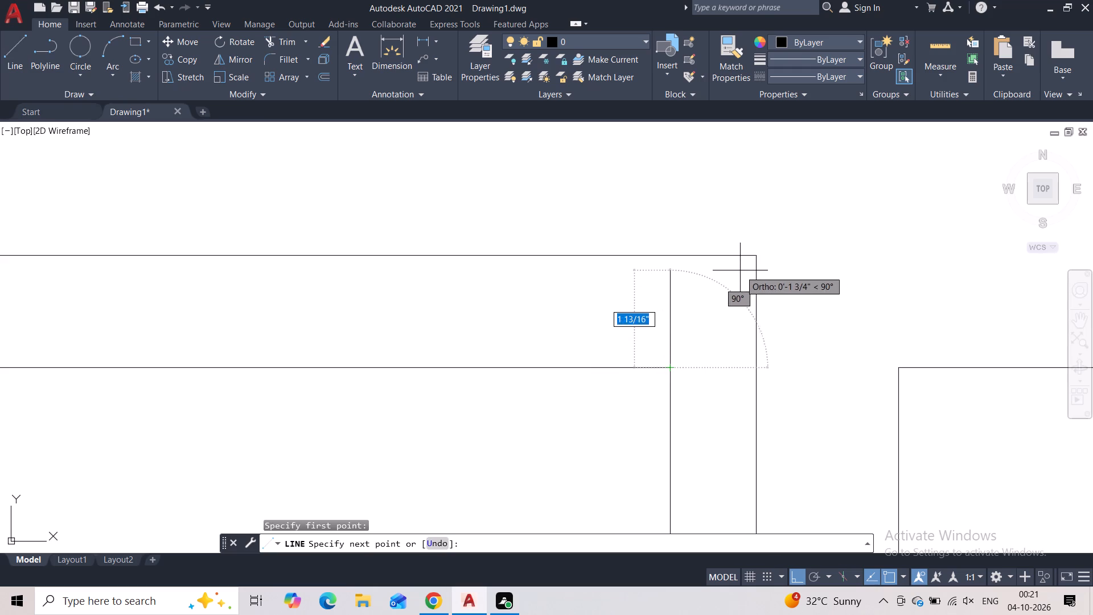
key("F8")
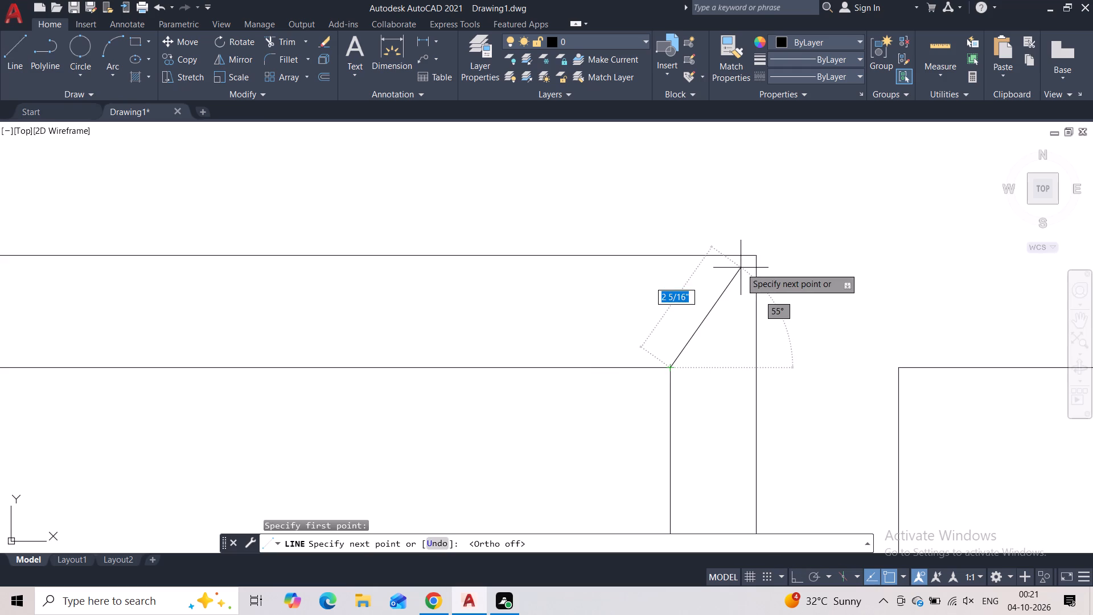
left_click(749, 257)
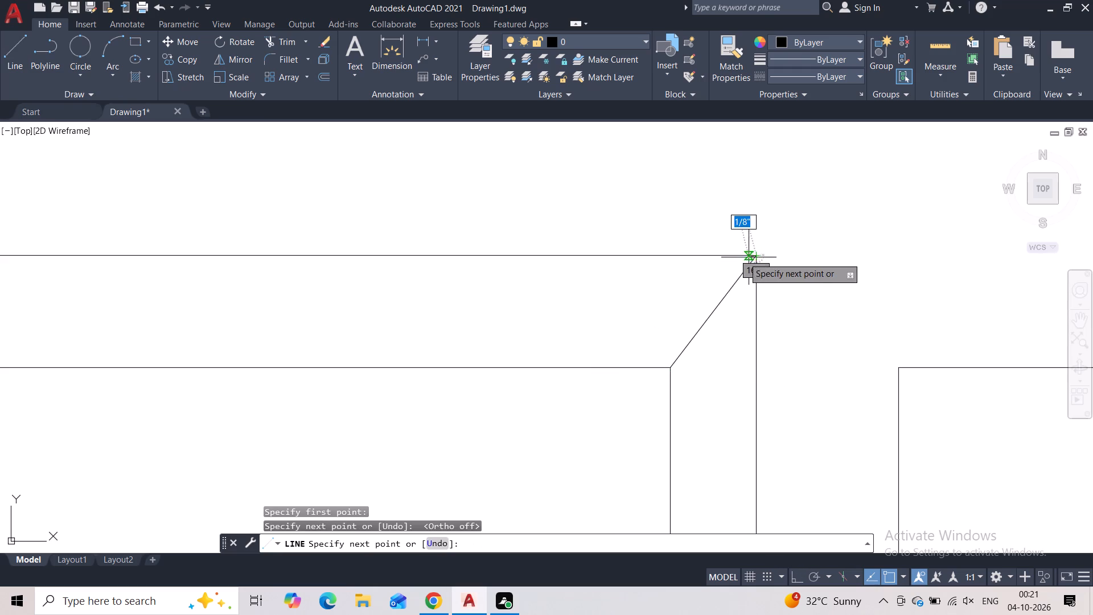
key("Escape")
Replace the leftmost pane's upper-left diagonal with a line from the pane's corner to the surround's corner.
scroll(573, 307, "down", 1)
middle_click_drag(531, 301, 758, 292)
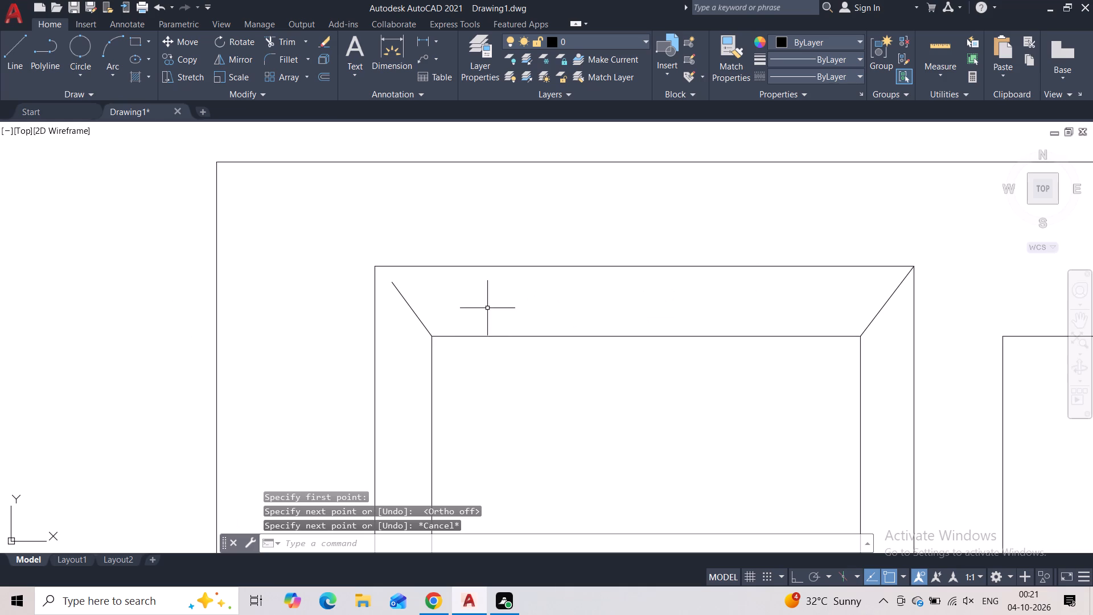
left_click(438, 310)
left_click(400, 326)
key("Delete")
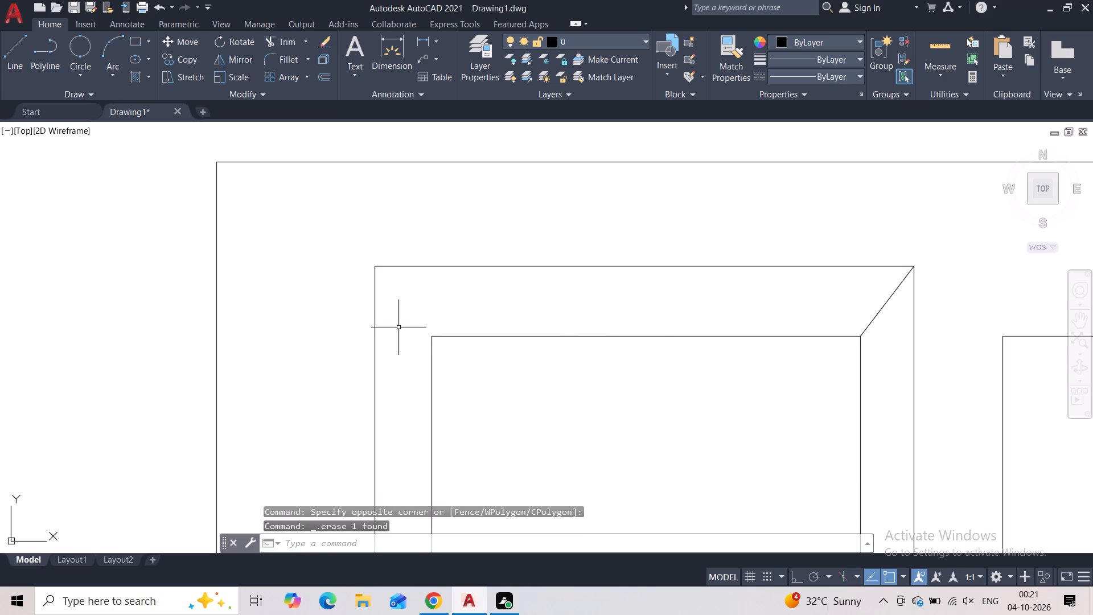
left_click(5, 47)
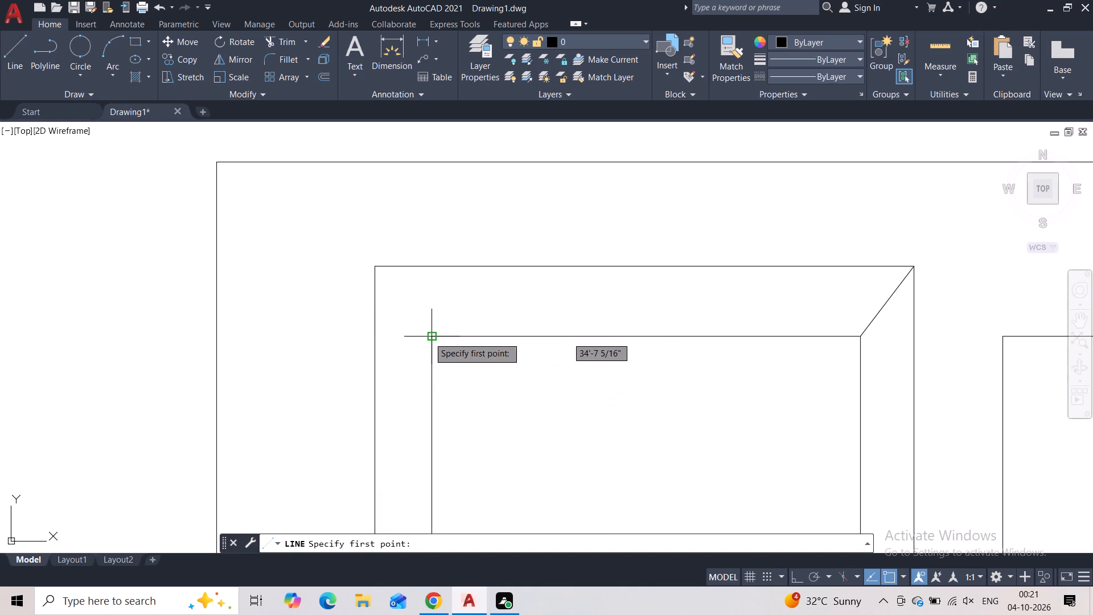
left_click(431, 336)
left_click(374, 270)
key("Escape")
Erase the diagonal at the lower-right corner of the leftmost pane's surround.
scroll(380, 258, "down", 5)
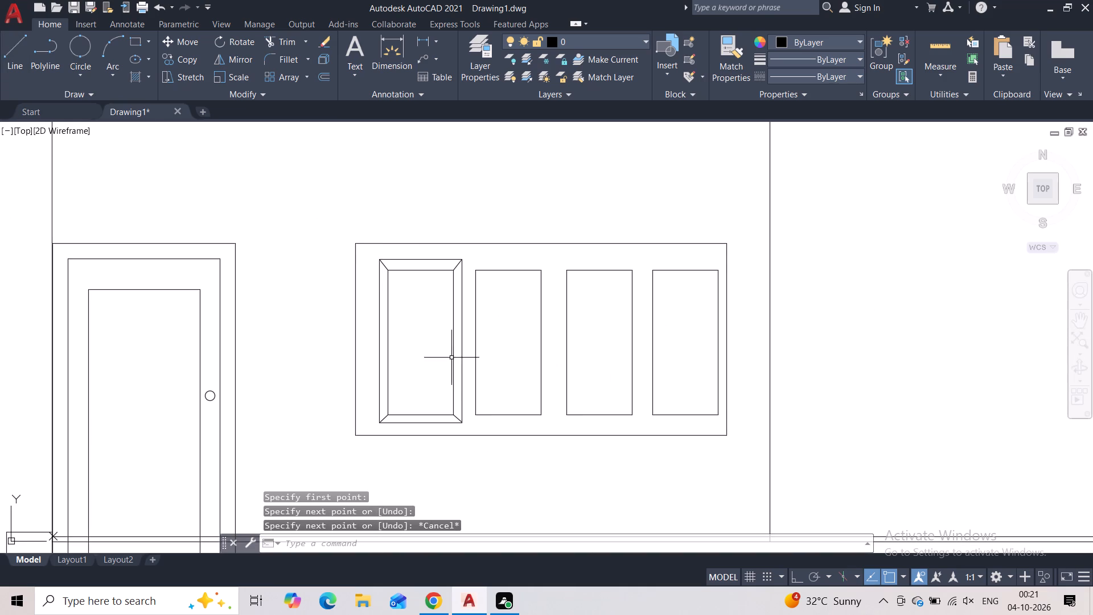
middle_click_drag(445, 384, 456, 315)
scroll(465, 341, "up", 4)
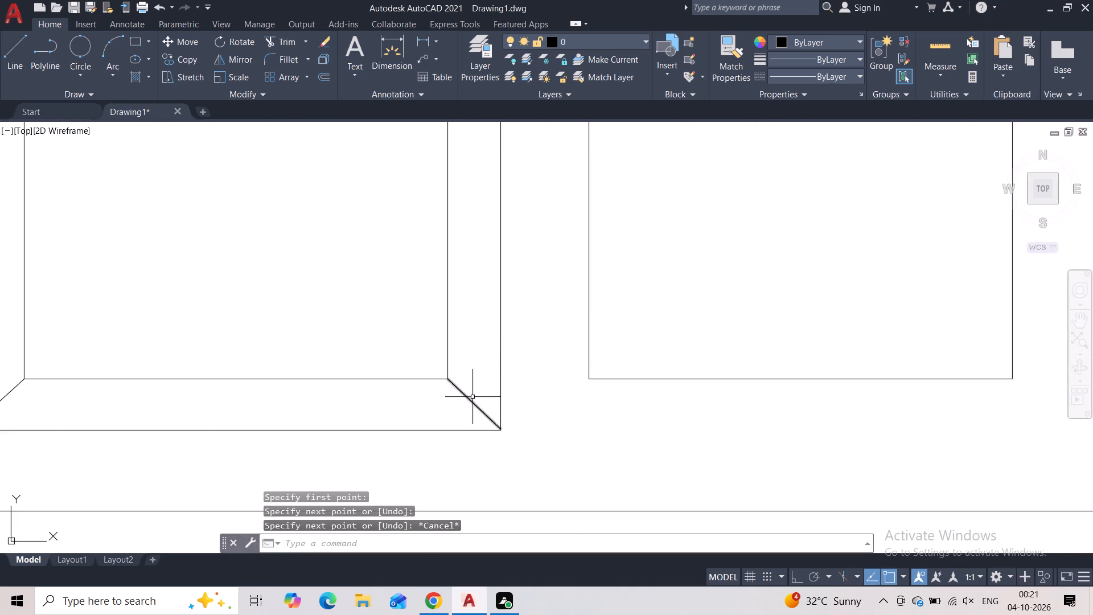
scroll(472, 396, "up", 3)
middle_click_drag(483, 409, 486, 335)
left_click(488, 333)
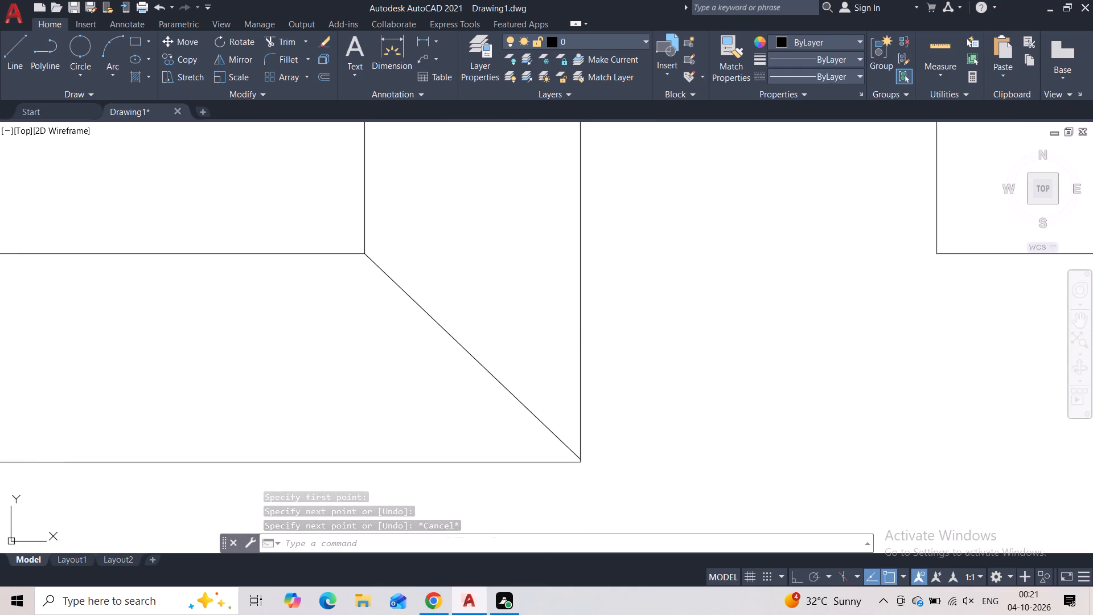
left_click(475, 346)
left_click(457, 360)
left_click_drag(488, 322, 479, 330)
left_click(470, 348)
left_click(450, 332)
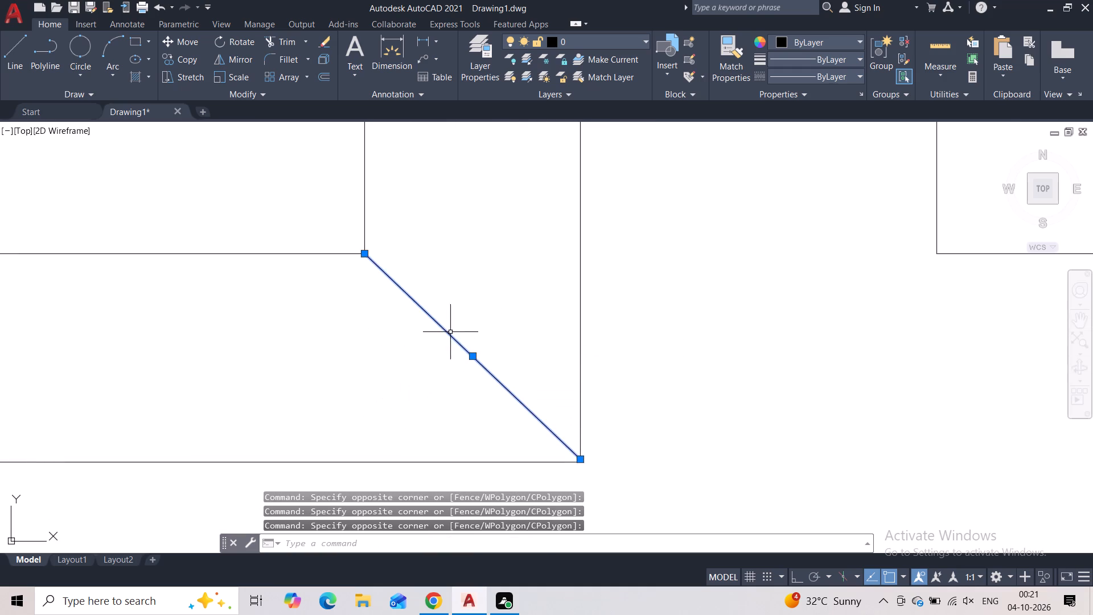
key("Delete")
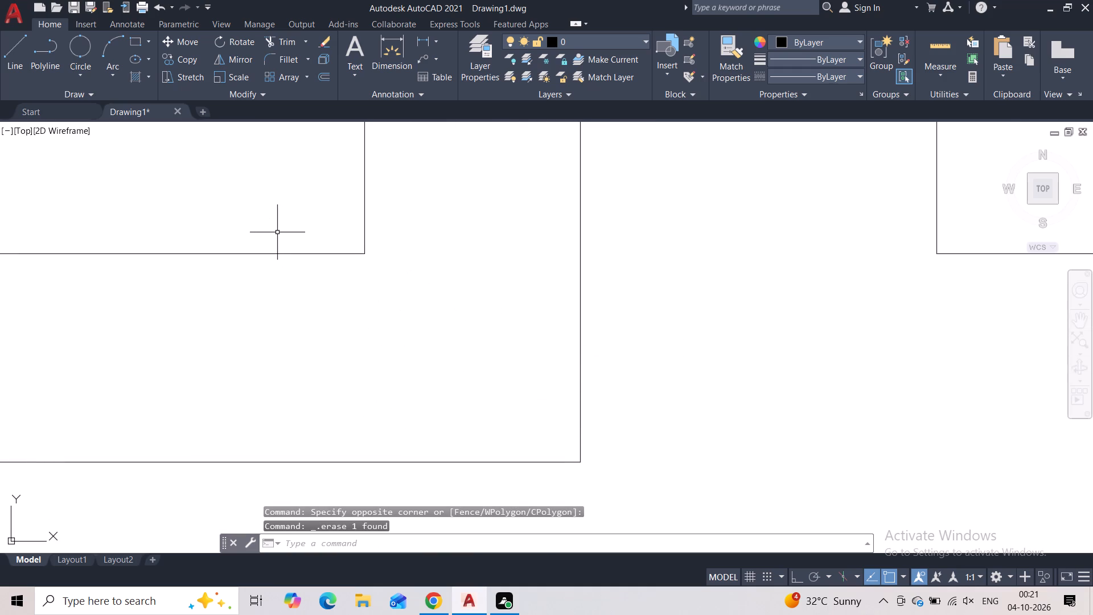
Draw a diagonal line about 2 1/4" long from the leftmost pane's lower-right corner to the surround's matching corner.
key("l")
key("Return")
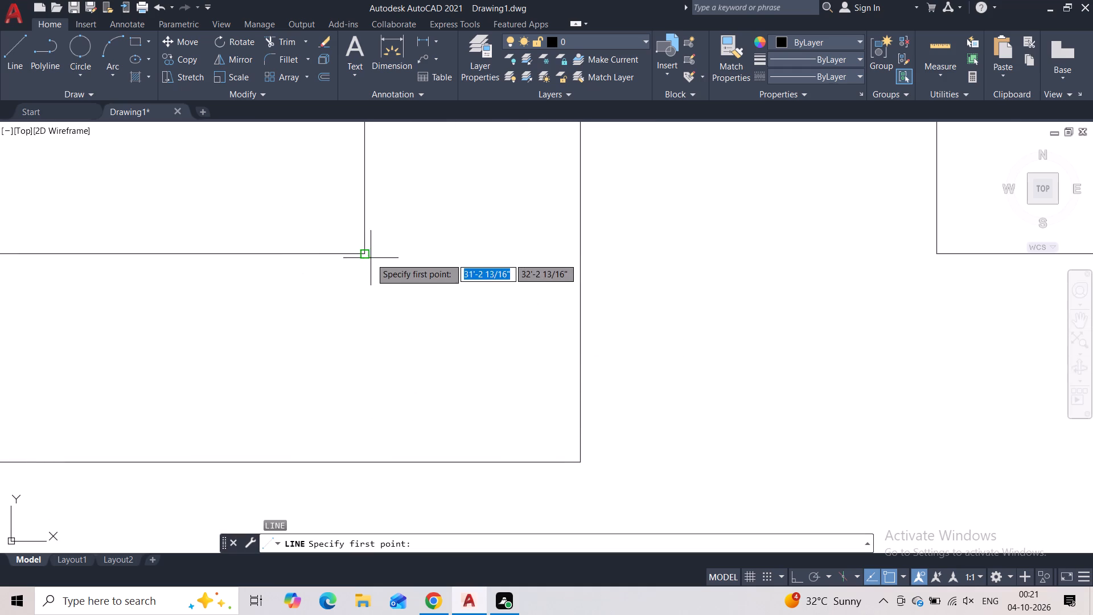
left_click(368, 255)
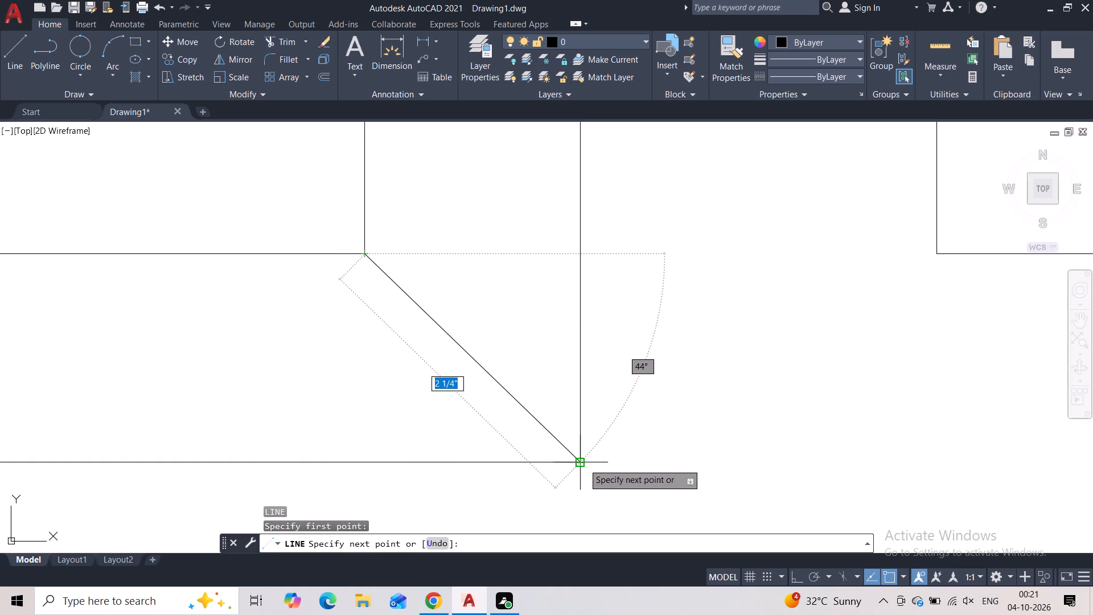
left_click(582, 463)
key("Escape")
Join the four outer lines and four corner diagonals of the leftmost pane's surround.
scroll(585, 354, "down", 2)
middle_click_drag(360, 350, 739, 301)
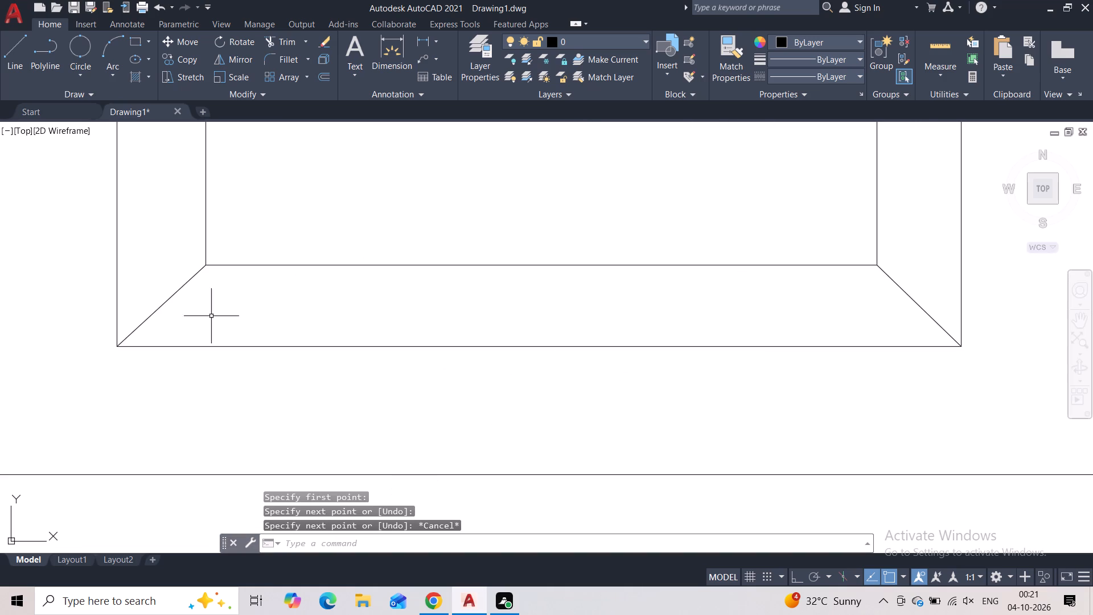
scroll(106, 292, "up", 2)
scroll(166, 309, "down", 5)
middle_click_drag(225, 240, 201, 359)
scroll(201, 355, "down", 1)
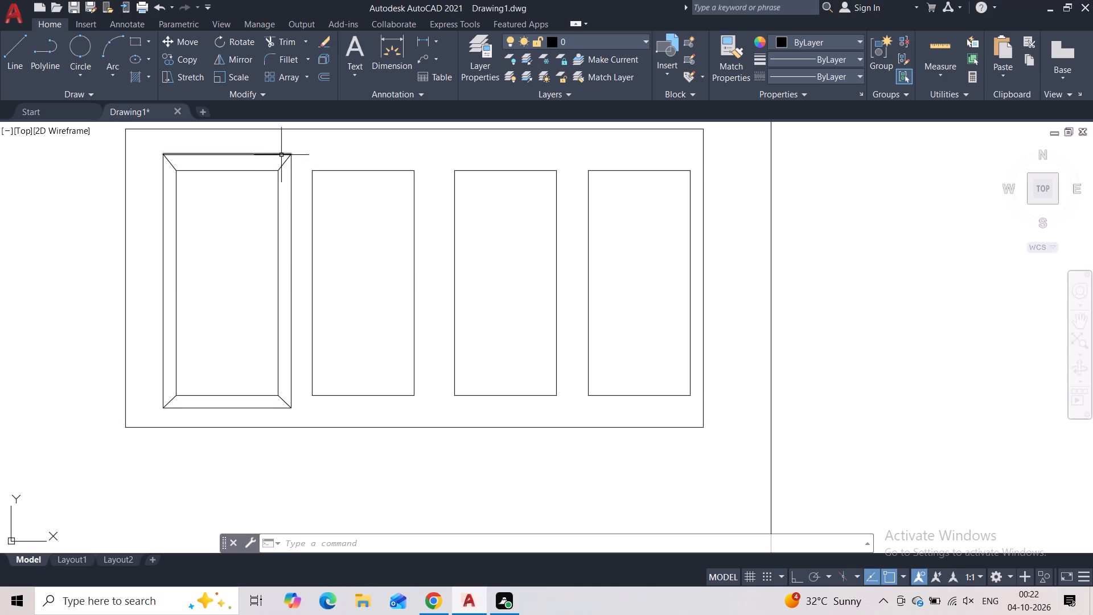
left_click(298, 151)
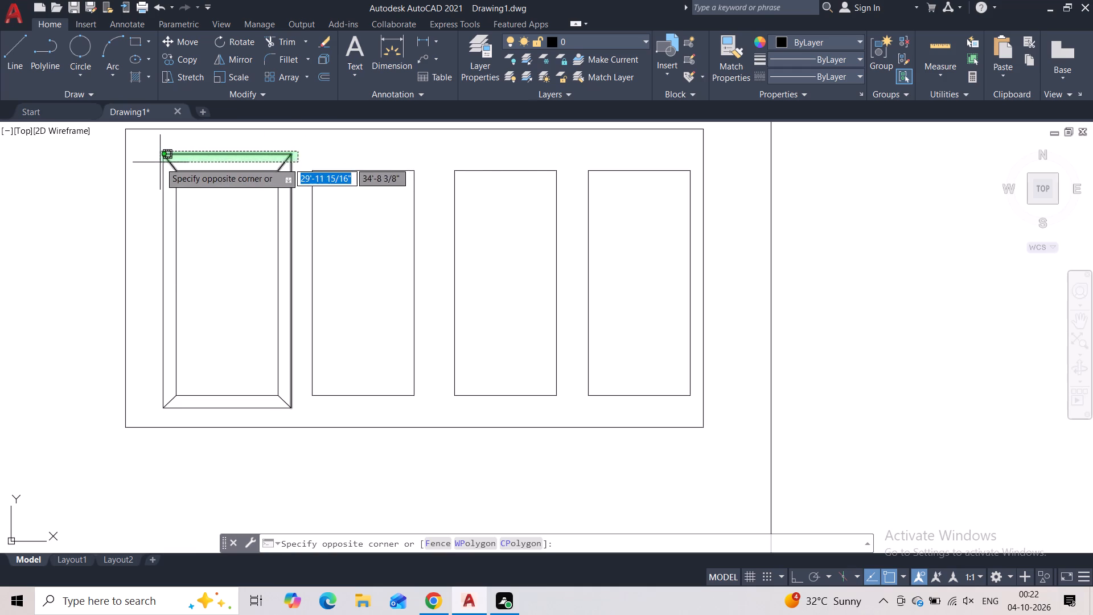
left_click(160, 162)
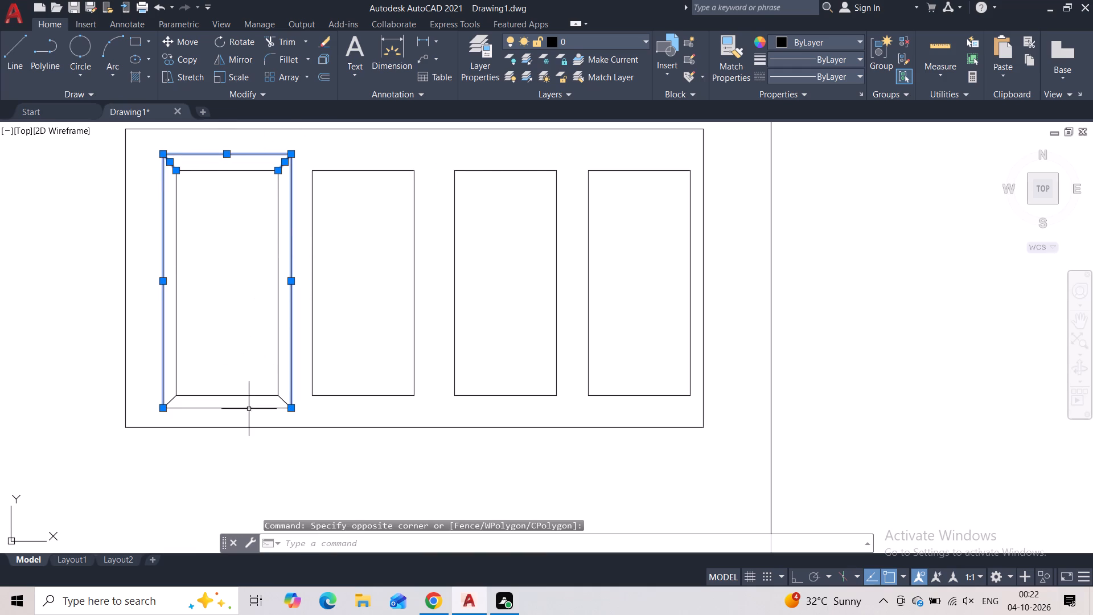
left_click(282, 397)
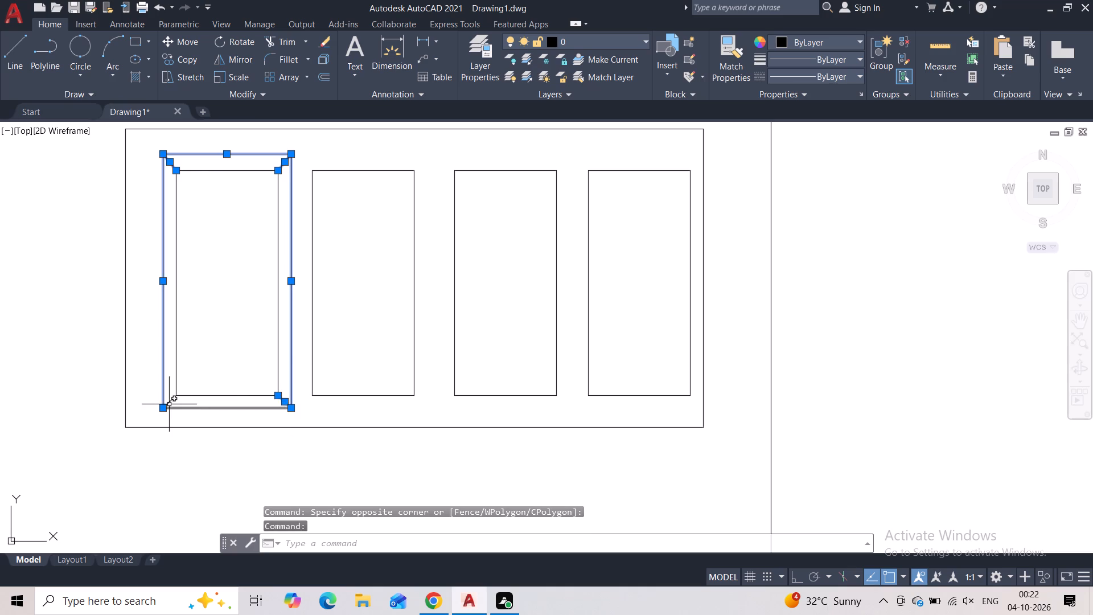
left_click(168, 404)
left_click(183, 411)
left_click(186, 405)
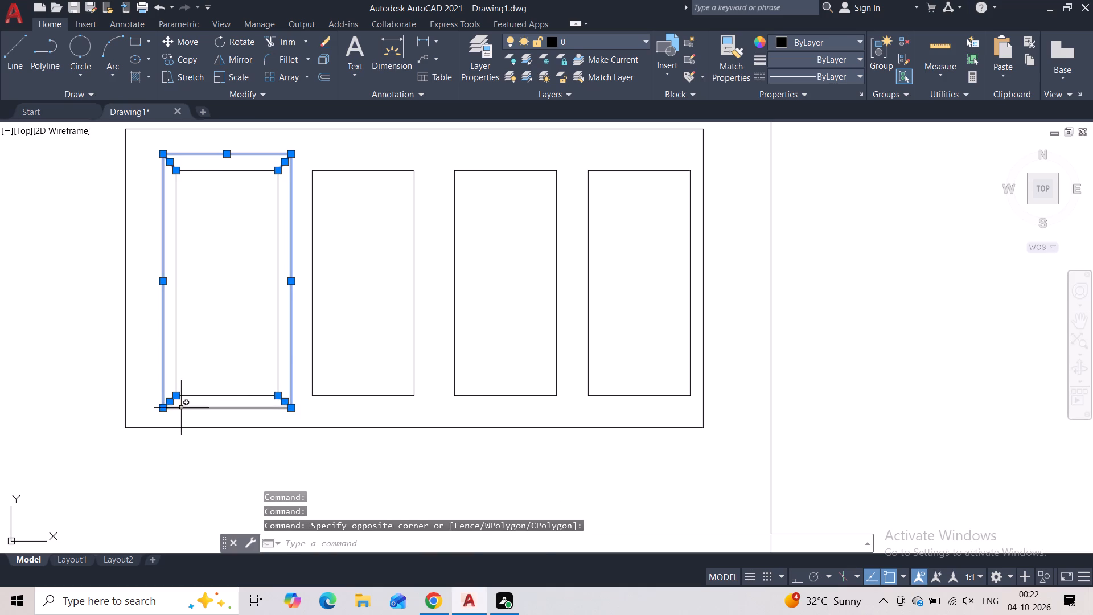
left_click(181, 408)
key("j")
key("Return")
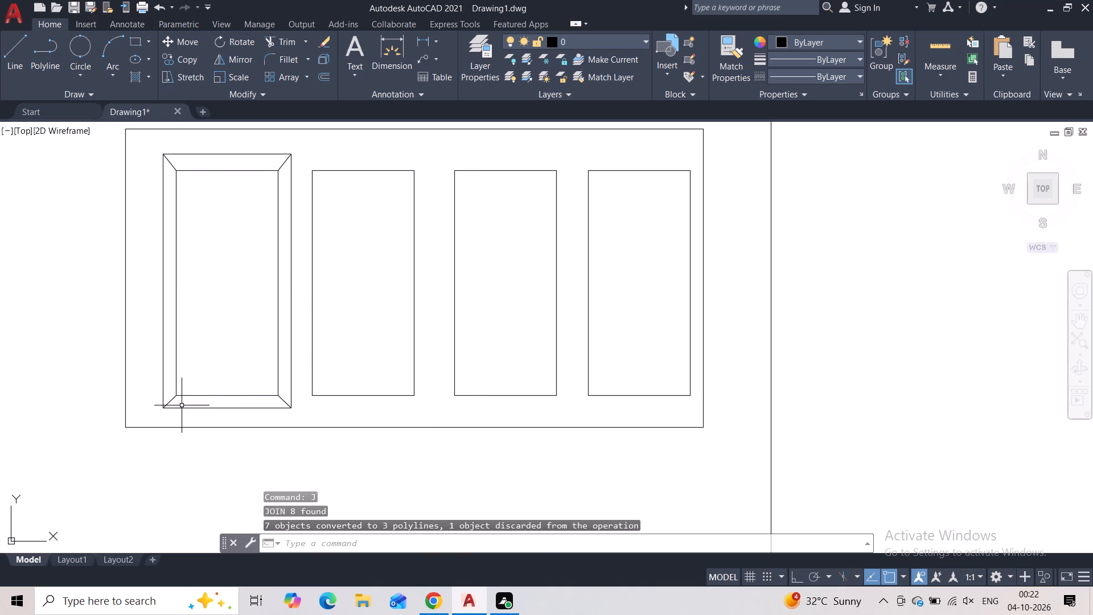
Group all parts of the leftmost pane's surround, including its corner diagonals, into a single unnamed group.
left_click(182, 405)
left_click(163, 405)
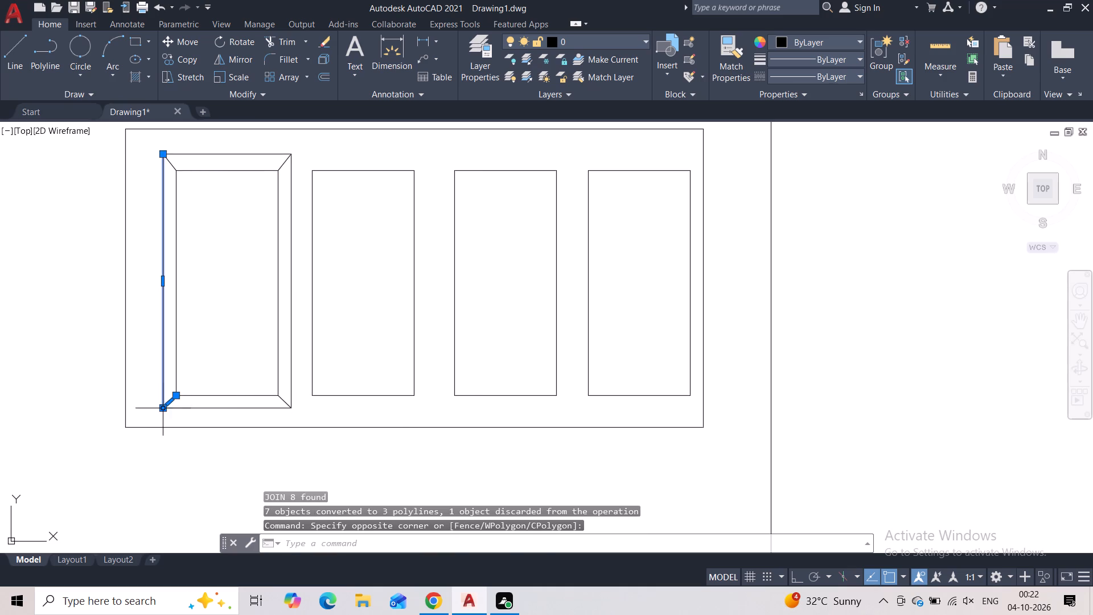
left_click(178, 407)
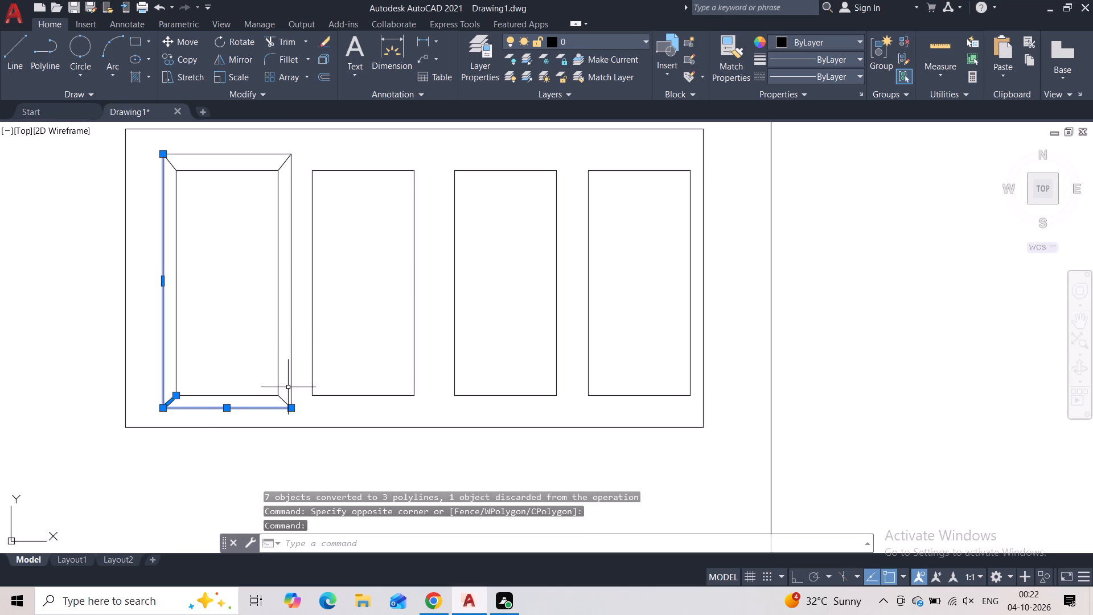
left_click(282, 400)
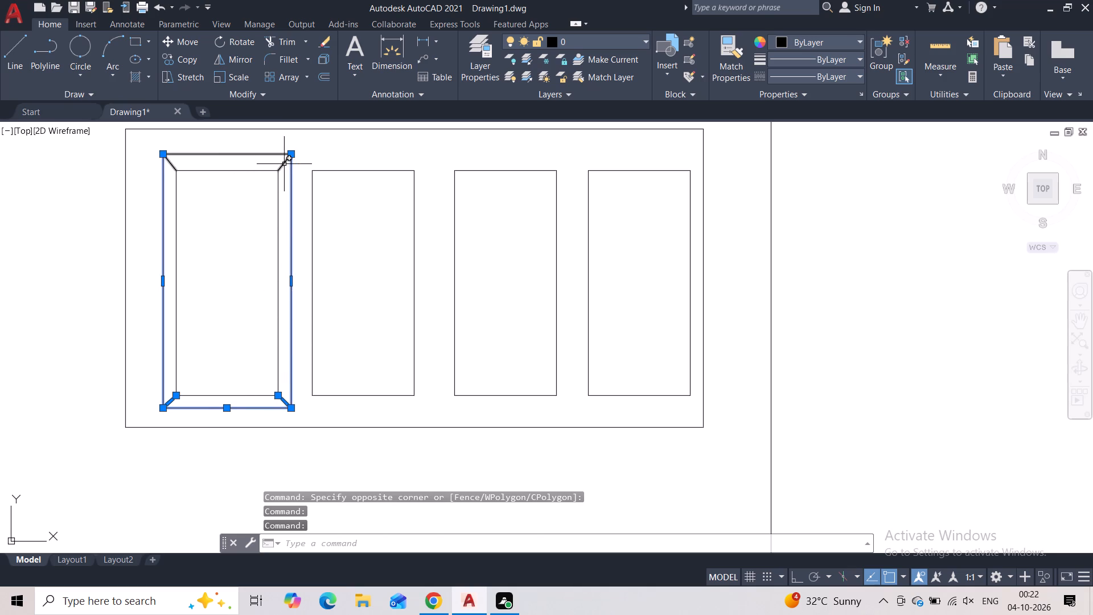
left_click(284, 164)
key("g")
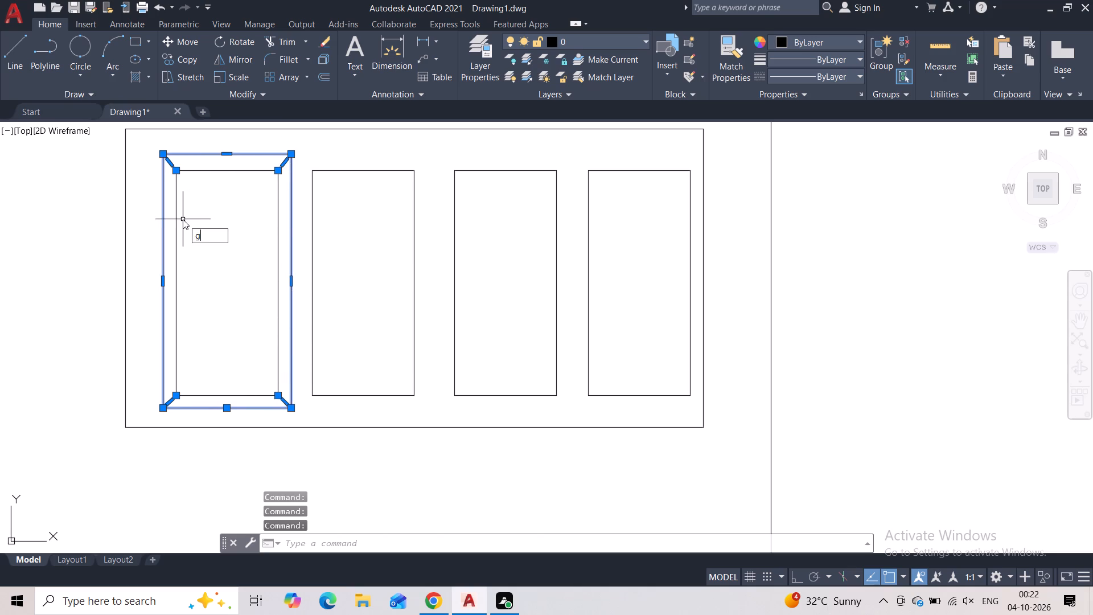
key("Return")
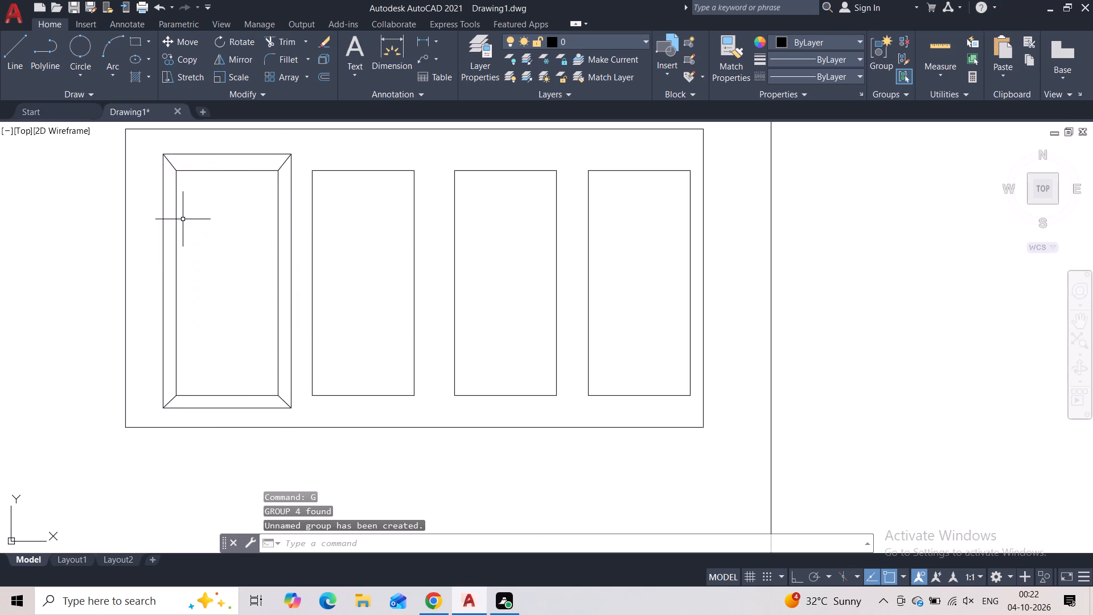
Copy the grouped surround from the first pane's upper-left corner to the same corner of the other three panes.
left_click(161, 236)
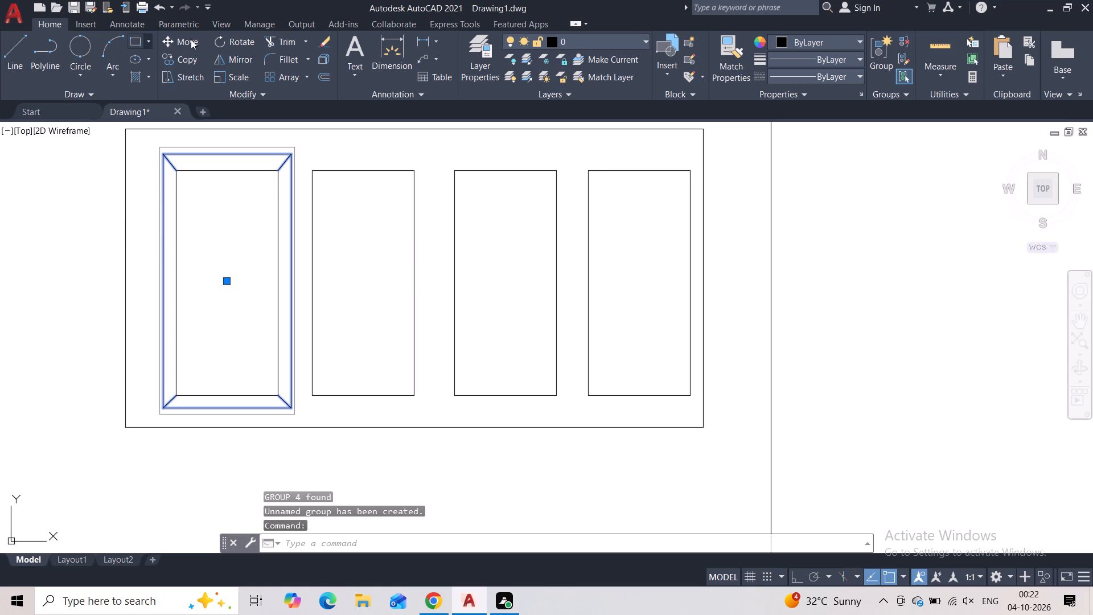
left_click(183, 59)
left_click(176, 169)
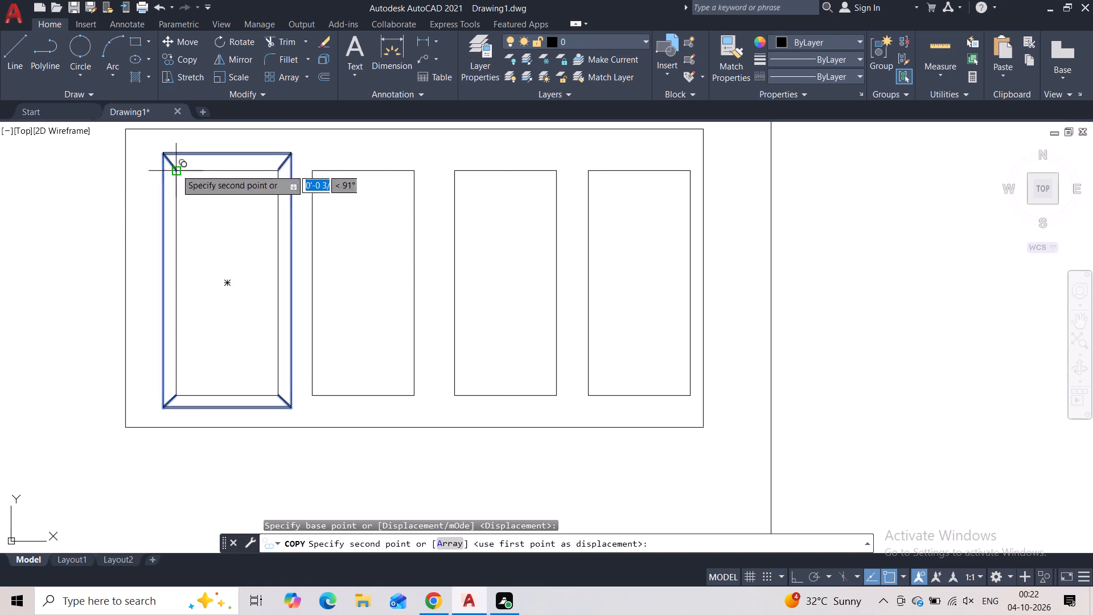
left_click(314, 171)
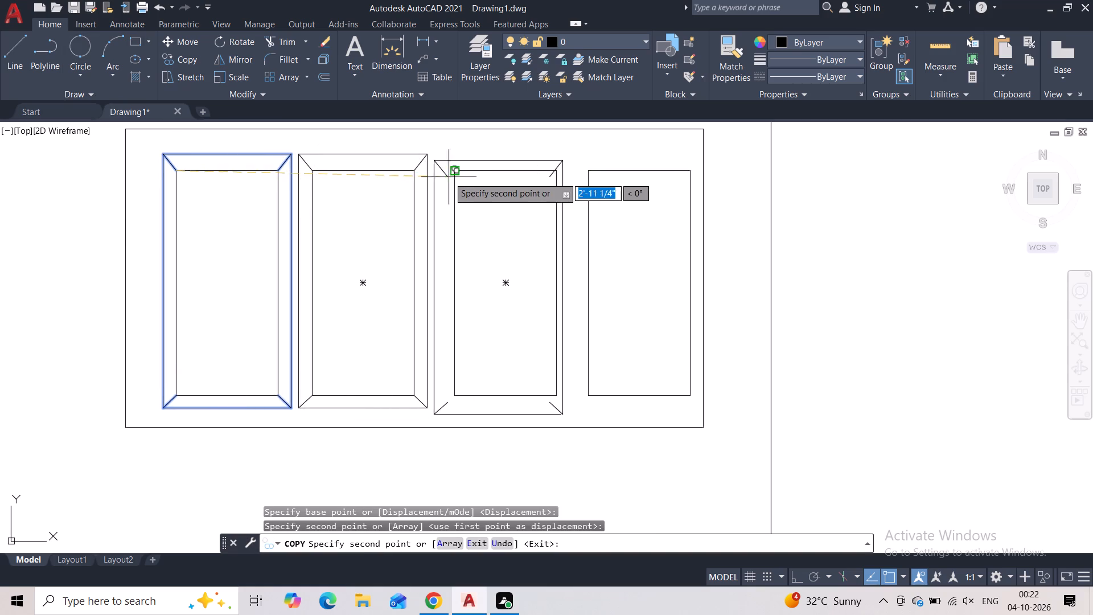
left_click(454, 174)
left_click(589, 173)
key("Escape")
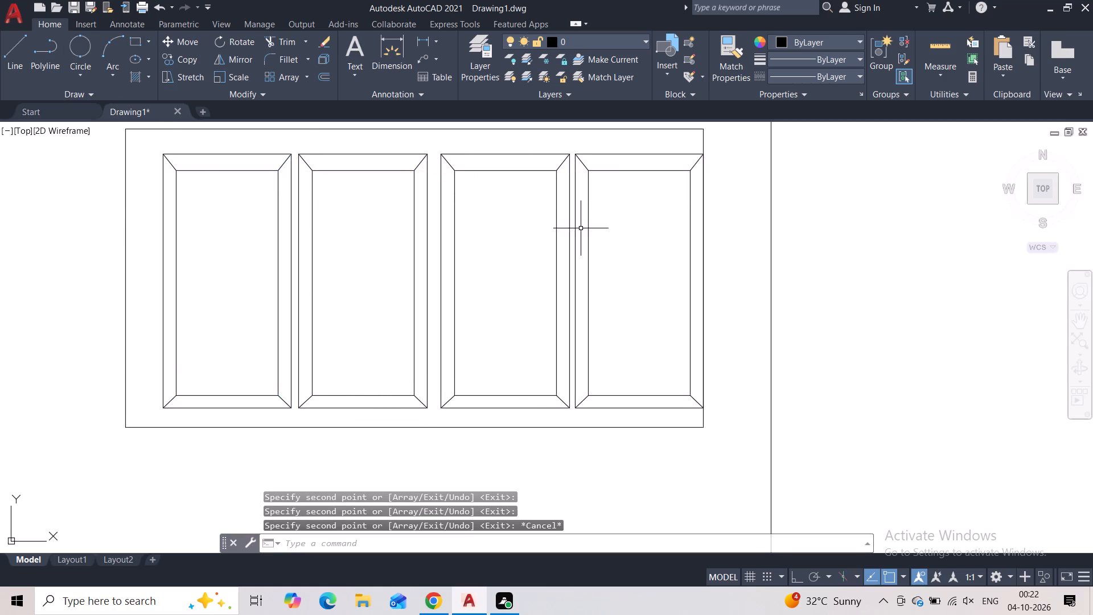
Move the leftmost pane with its surround left, level with its current position, to near the window frame's left edge.
scroll(533, 255, "down", 1)
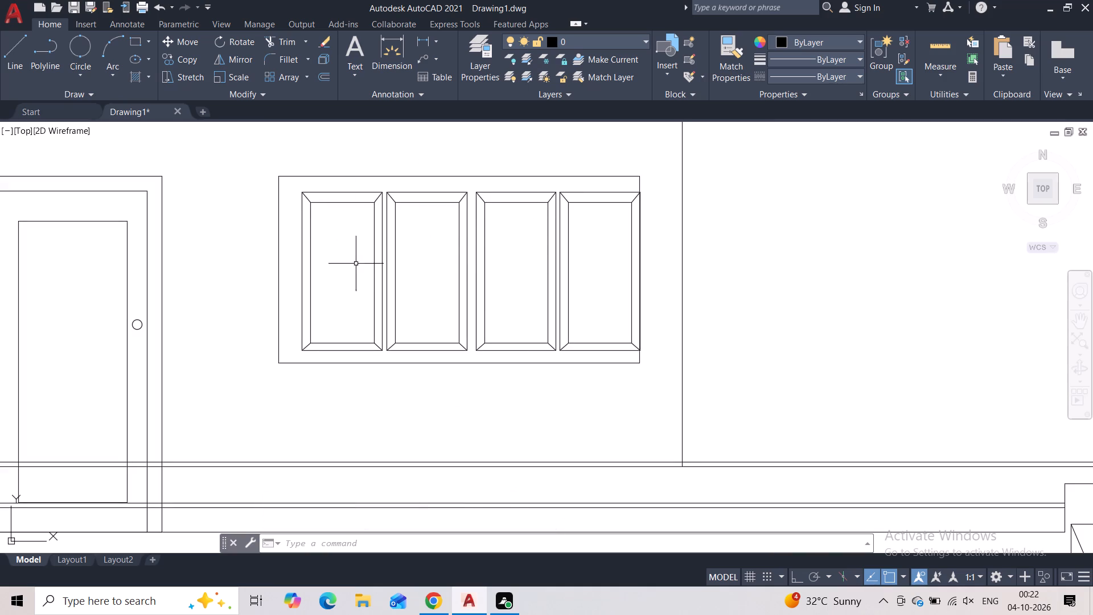
left_click(352, 186)
left_click(314, 235)
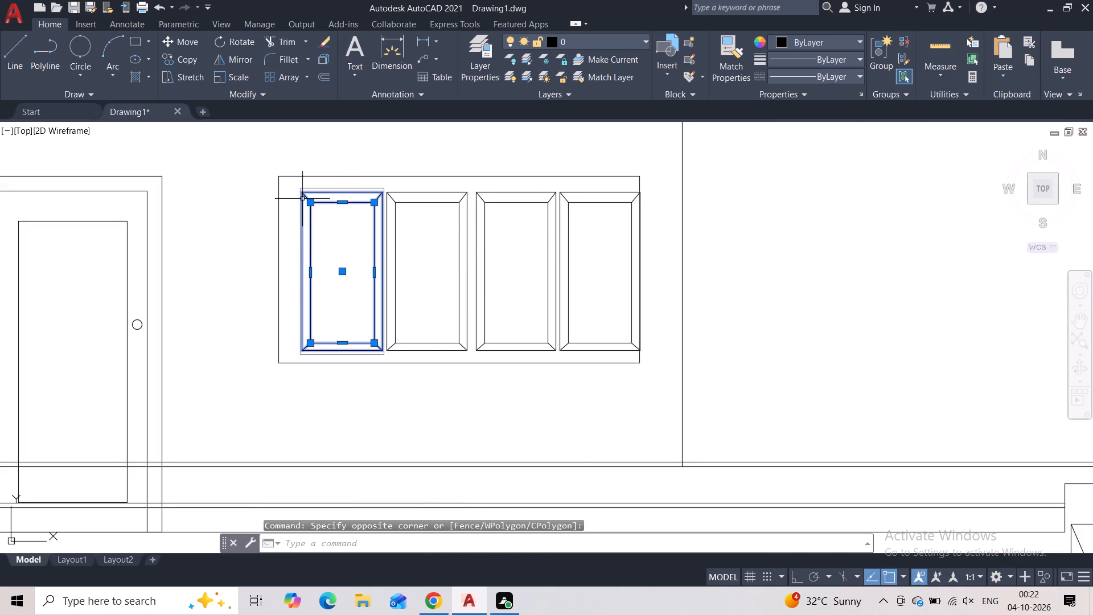
left_click(190, 44)
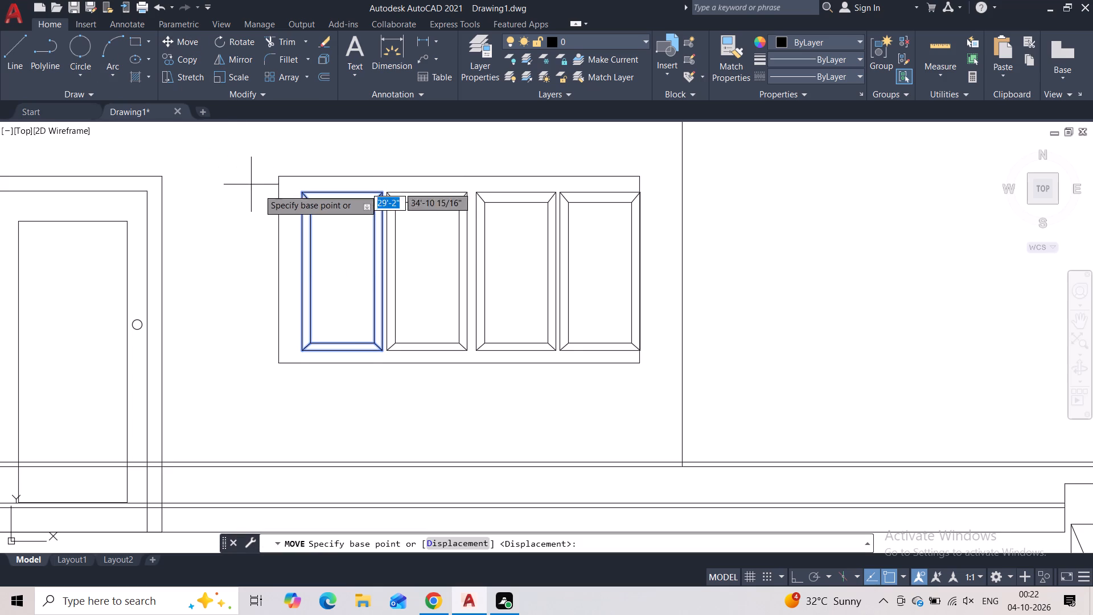
left_click(302, 192)
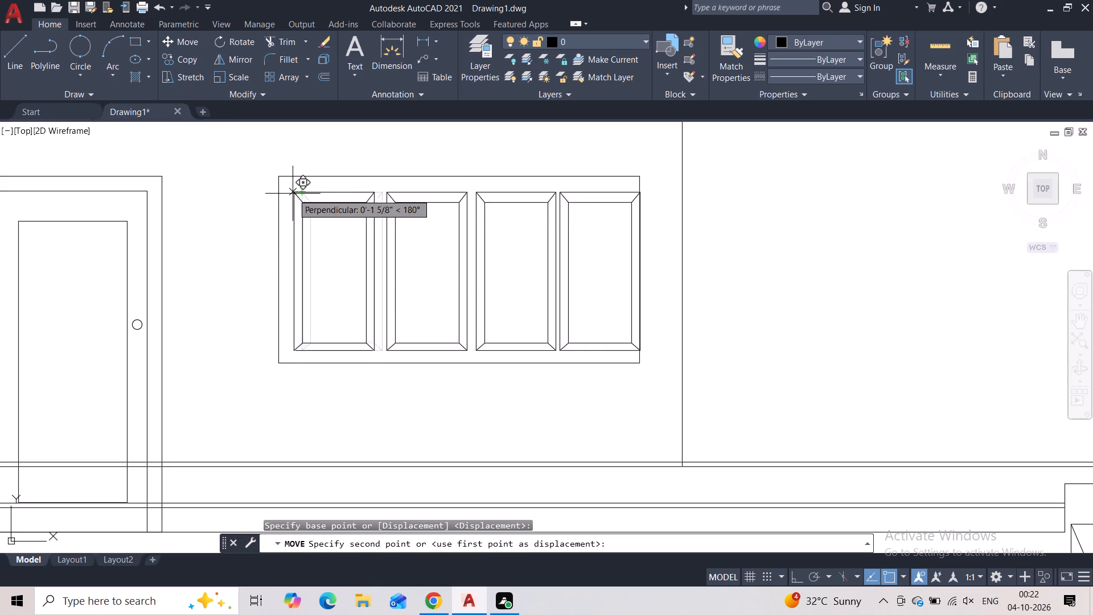
left_click(286, 192)
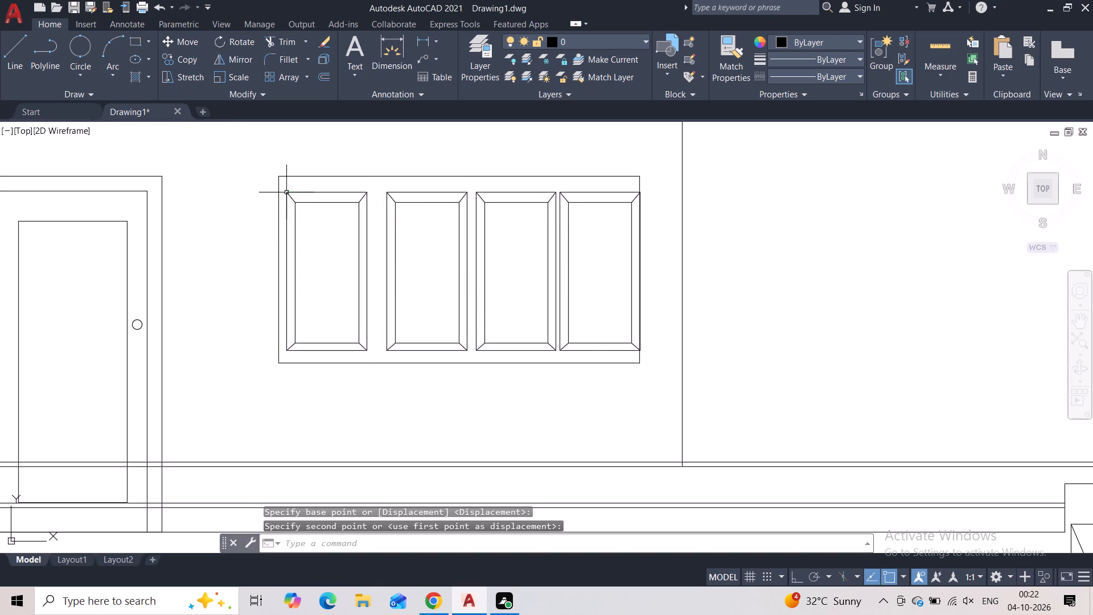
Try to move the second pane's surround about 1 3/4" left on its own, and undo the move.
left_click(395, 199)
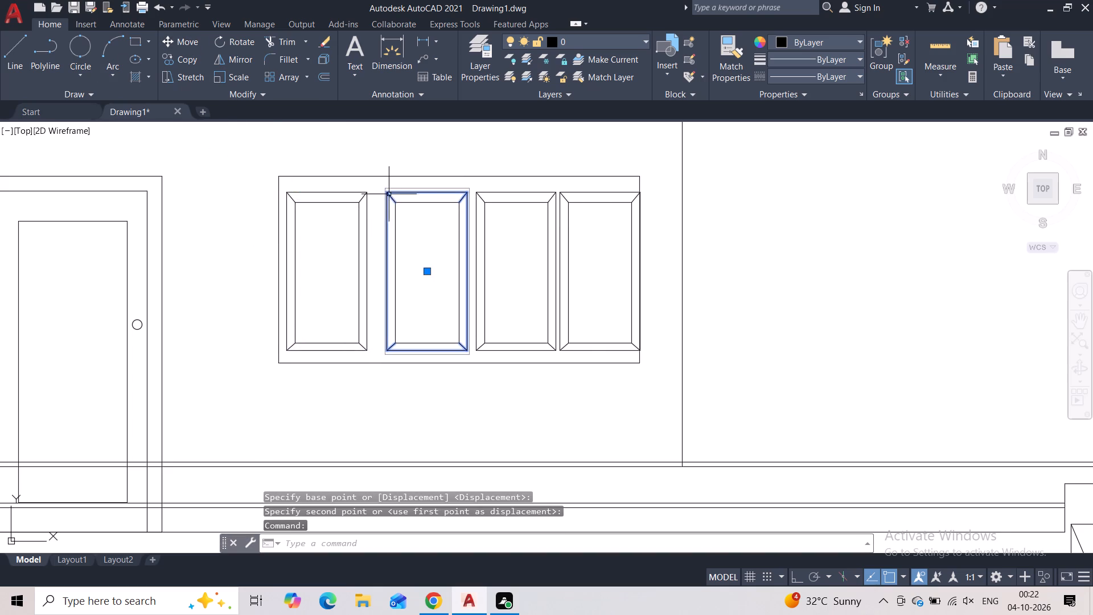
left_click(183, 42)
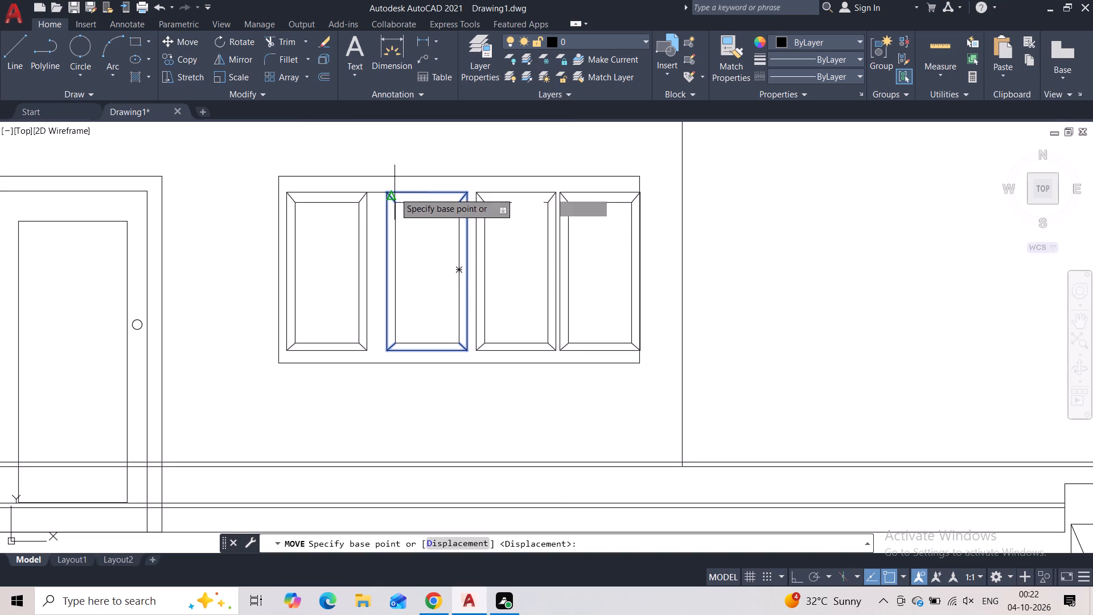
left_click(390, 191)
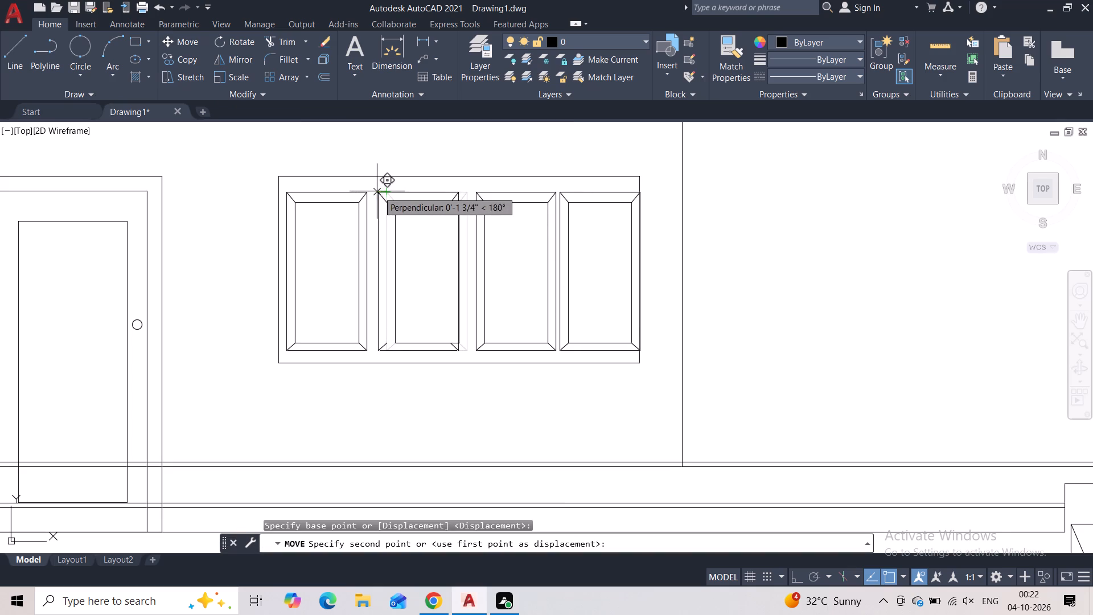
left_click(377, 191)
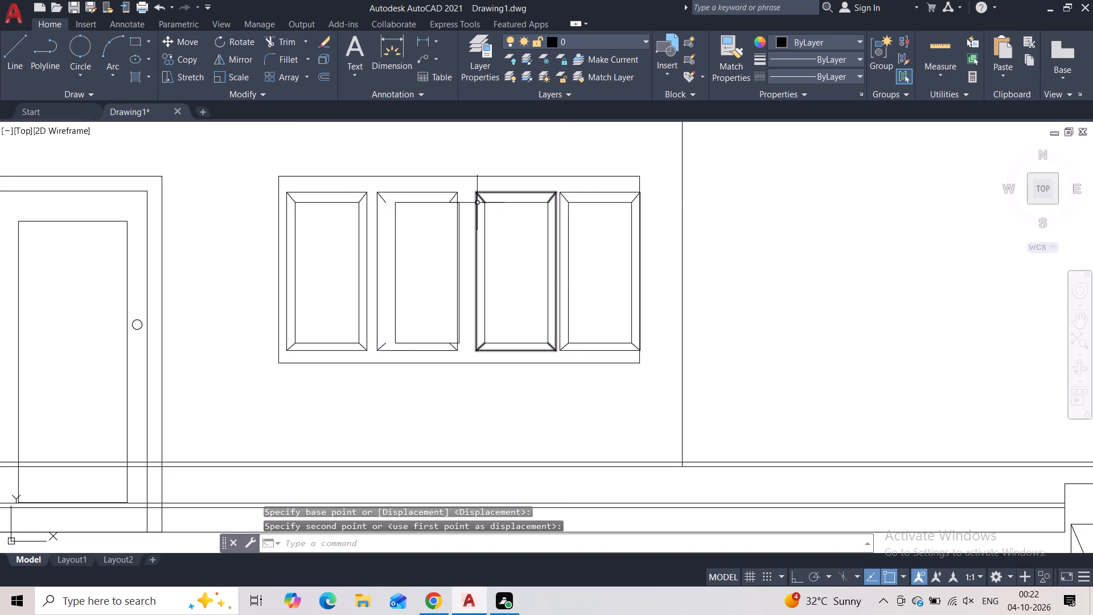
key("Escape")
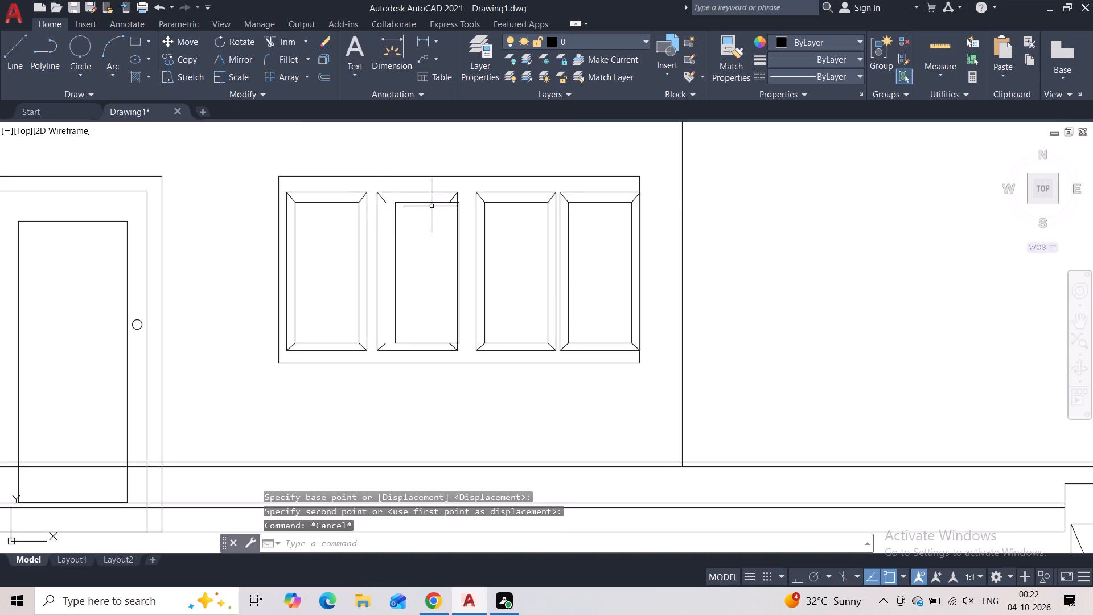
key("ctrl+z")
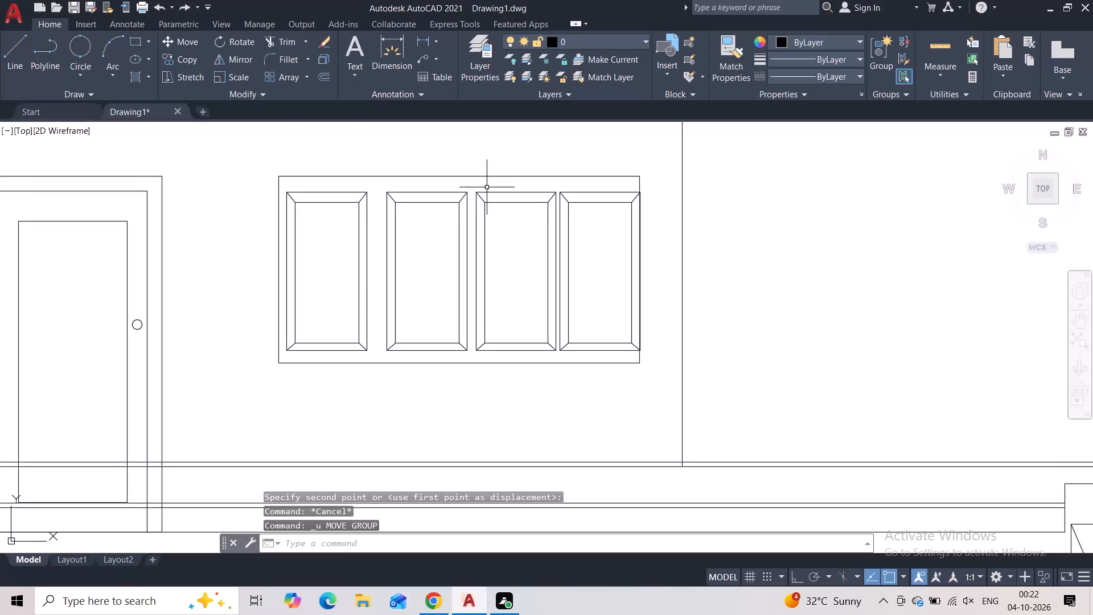
Group the second, third and fourth panes each with its own surround, making three separate unnamed groups.
left_click(468, 186)
left_click(395, 350)
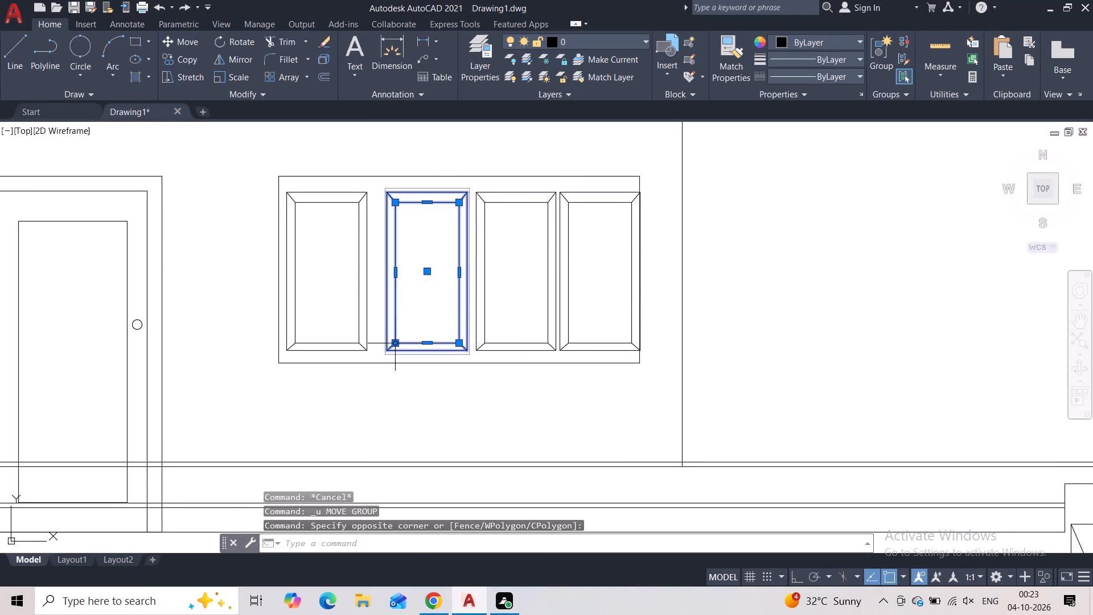
key("g")
key("Return")
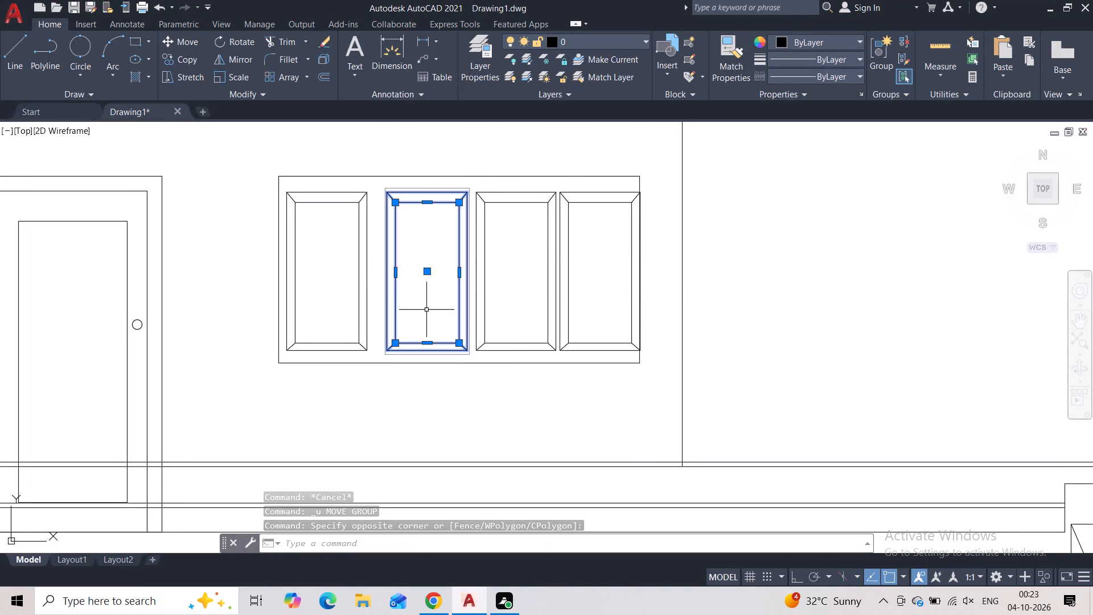
key("g")
key("Return")
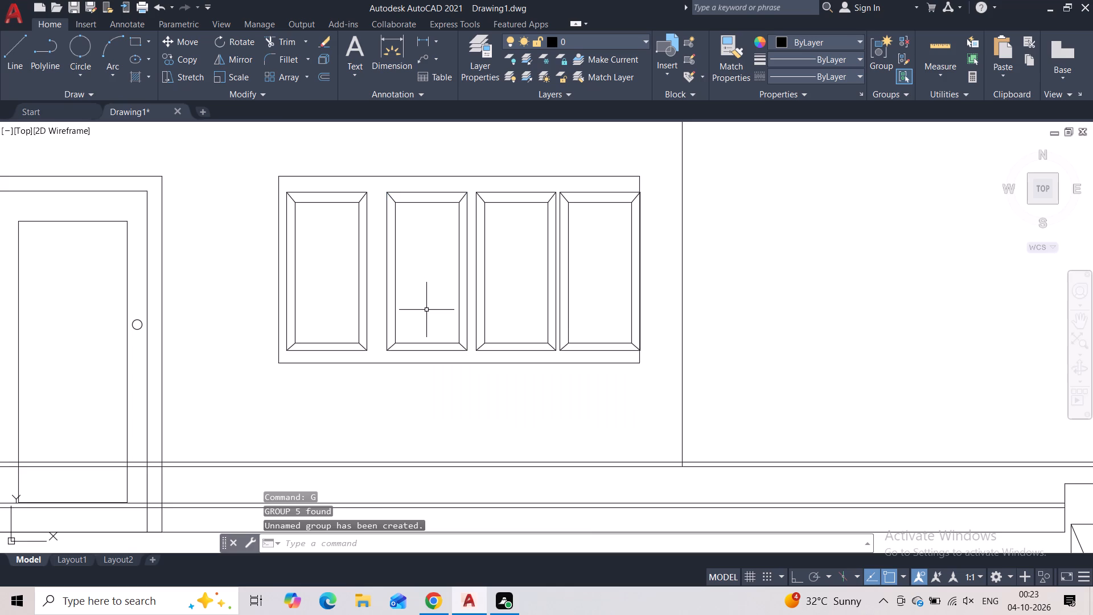
left_click(548, 182)
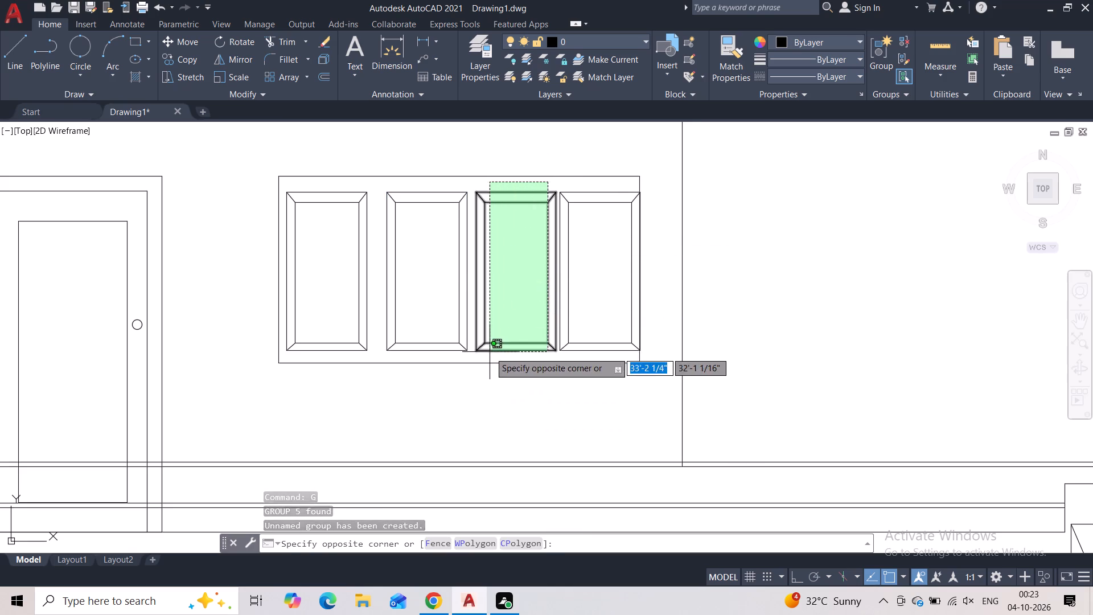
left_click(490, 352)
key("g")
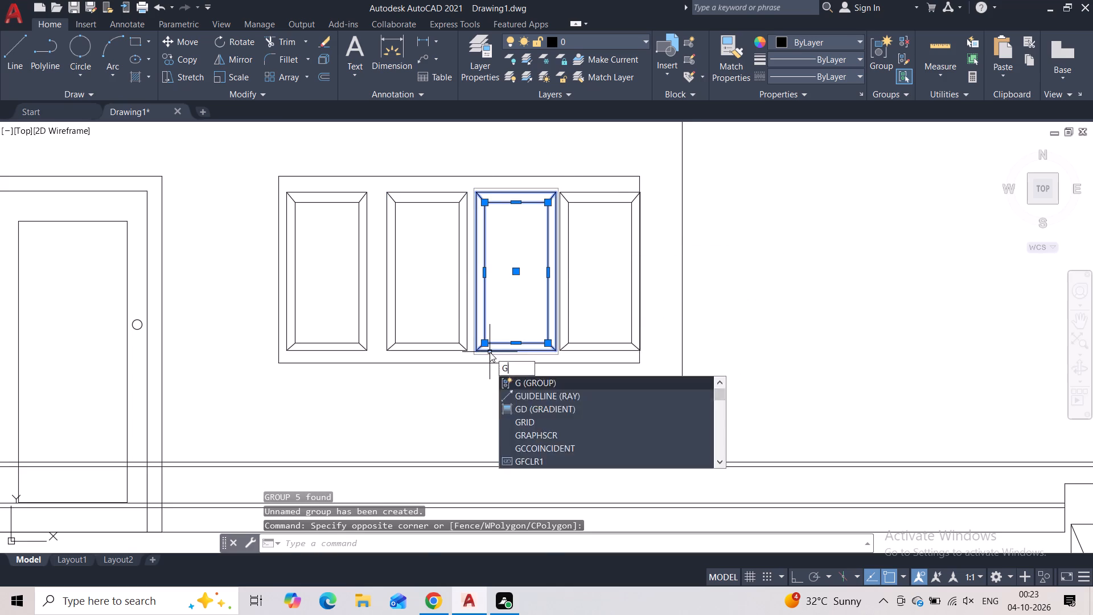
key("Return")
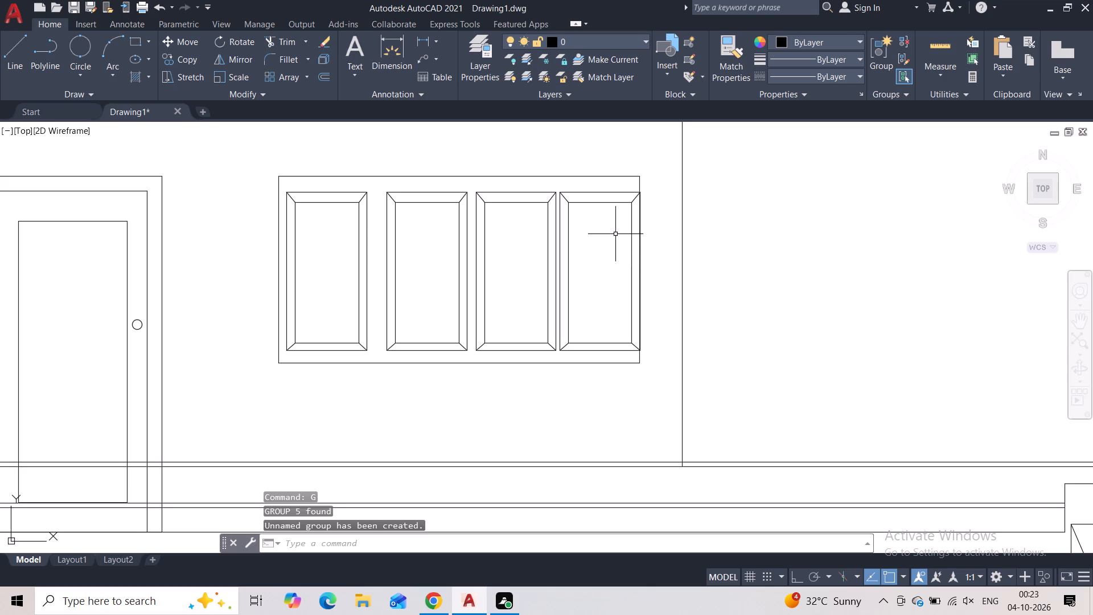
left_click(626, 188)
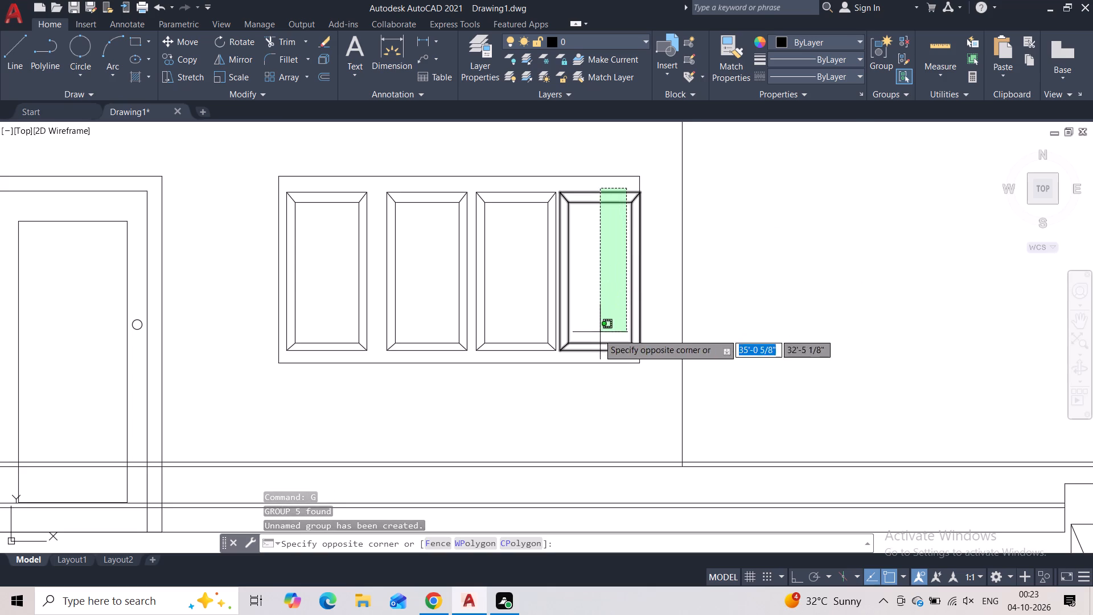
left_click(578, 360)
key("g")
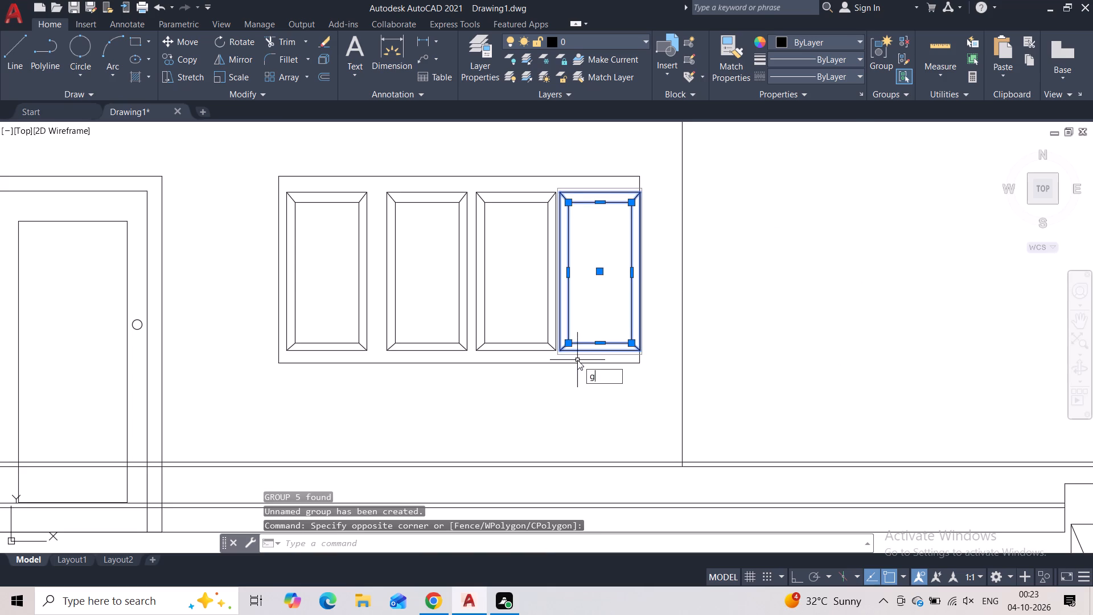
key("Return")
Move the grouped second pane and surround horizontally about 1 5/8" left, towards the first pane.
left_click(463, 192)
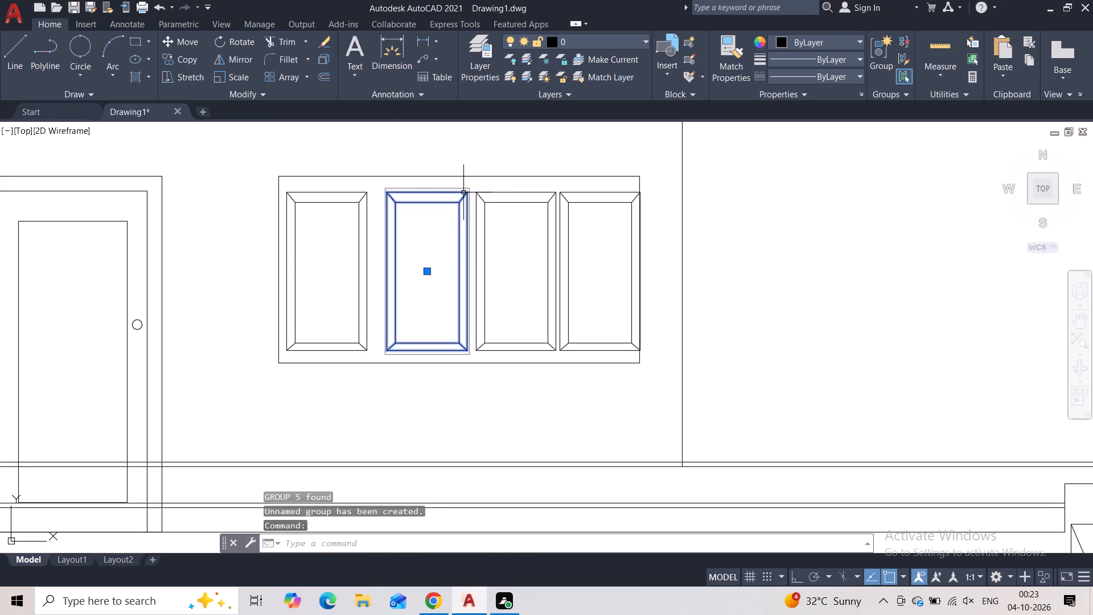
left_click(167, 47)
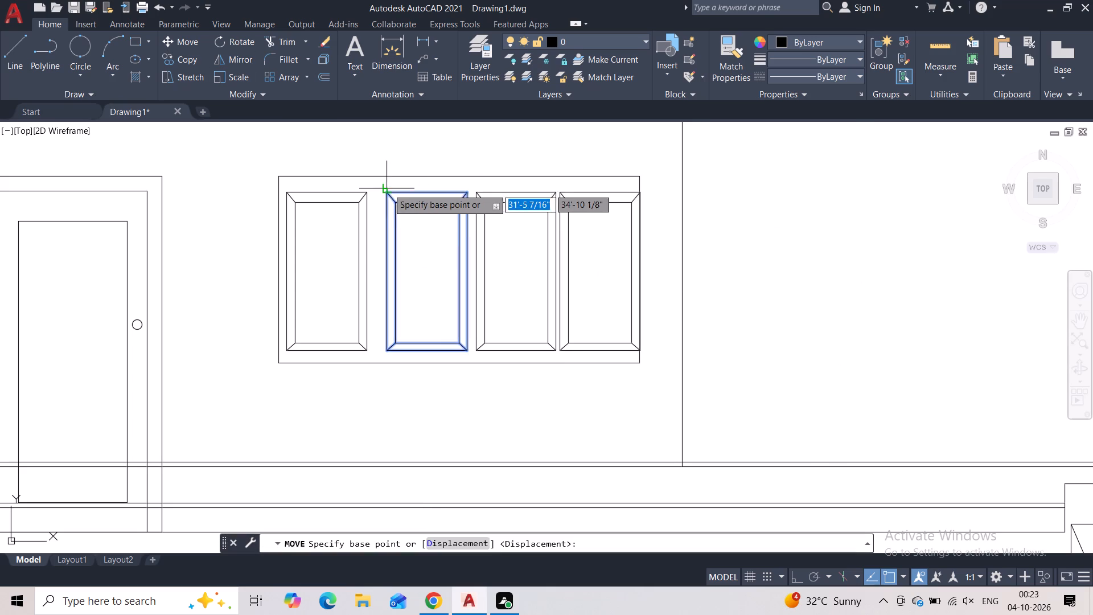
left_click(385, 194)
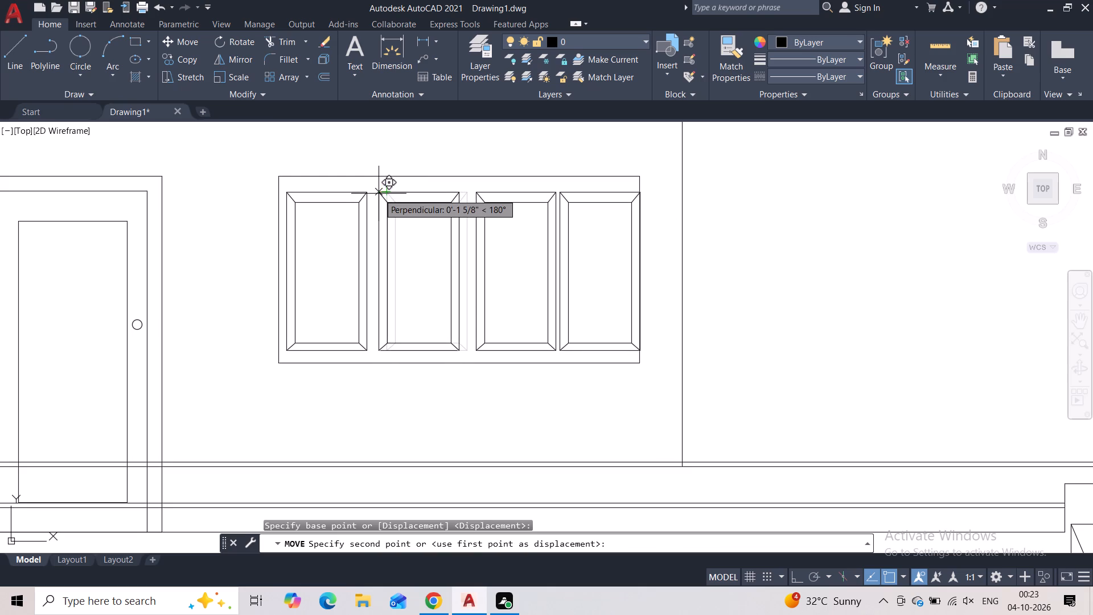
left_click(377, 194)
Move the grouped third pane left so its upper-left corner sits about 1 7/8" from the second pane's surround.
left_click(481, 195)
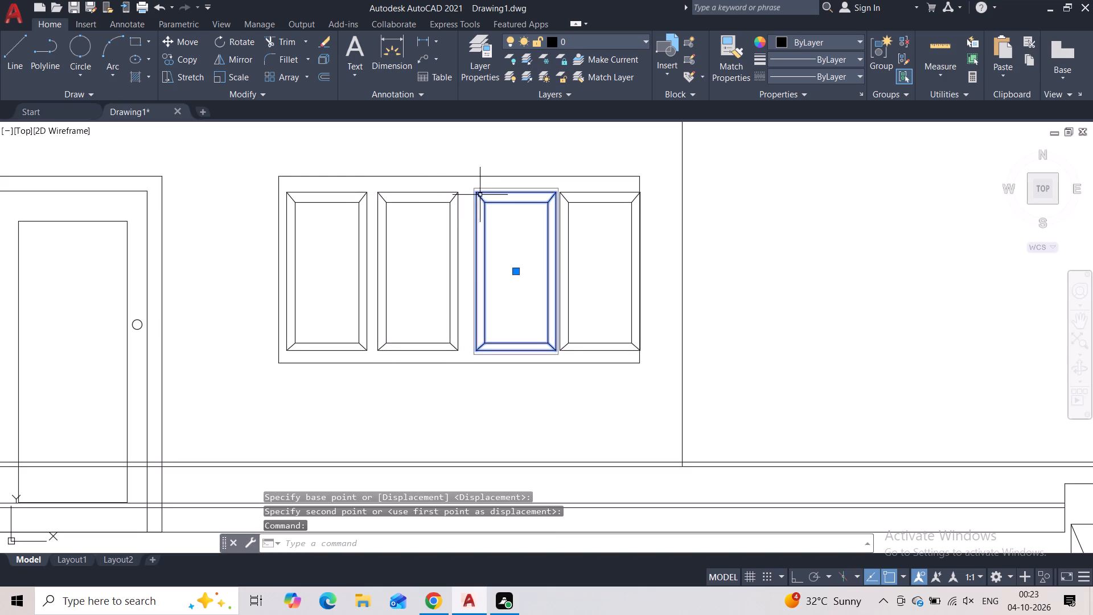
left_click(200, 39)
left_click(474, 191)
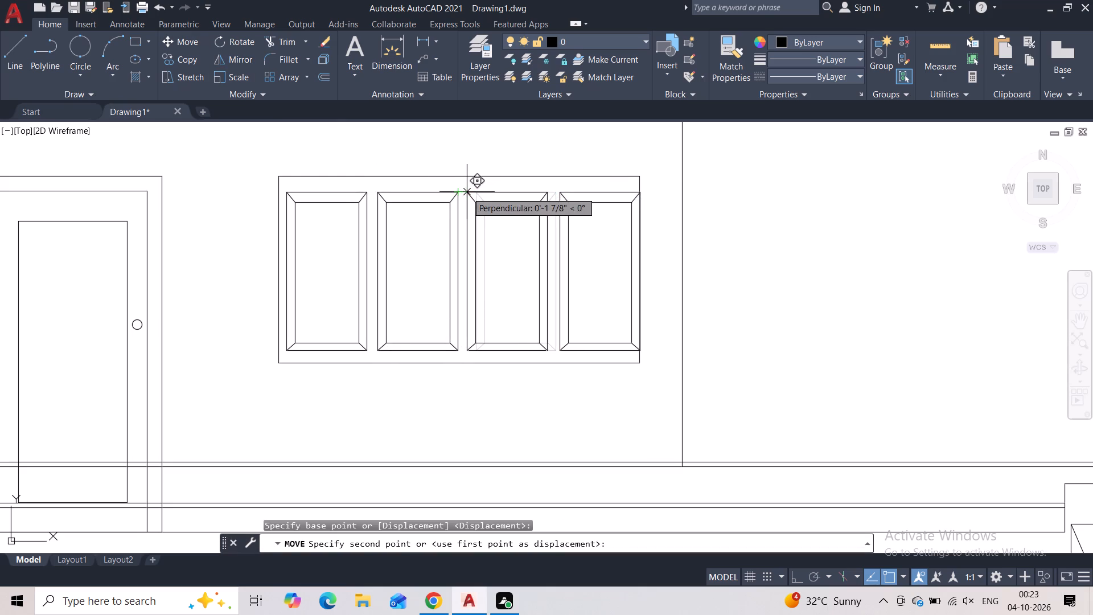
left_click(467, 192)
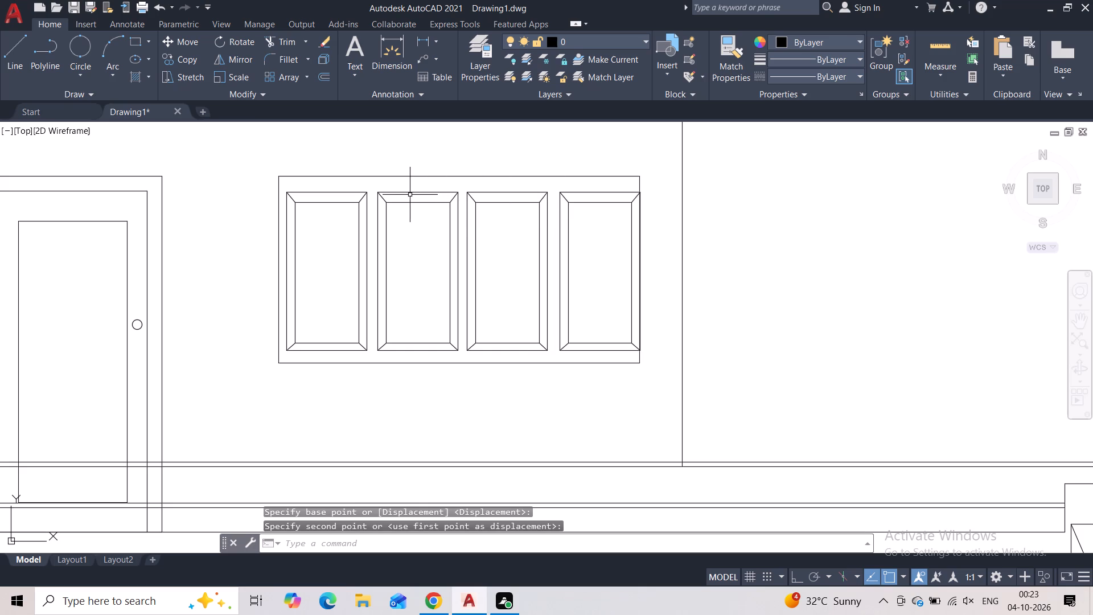
left_click(570, 194)
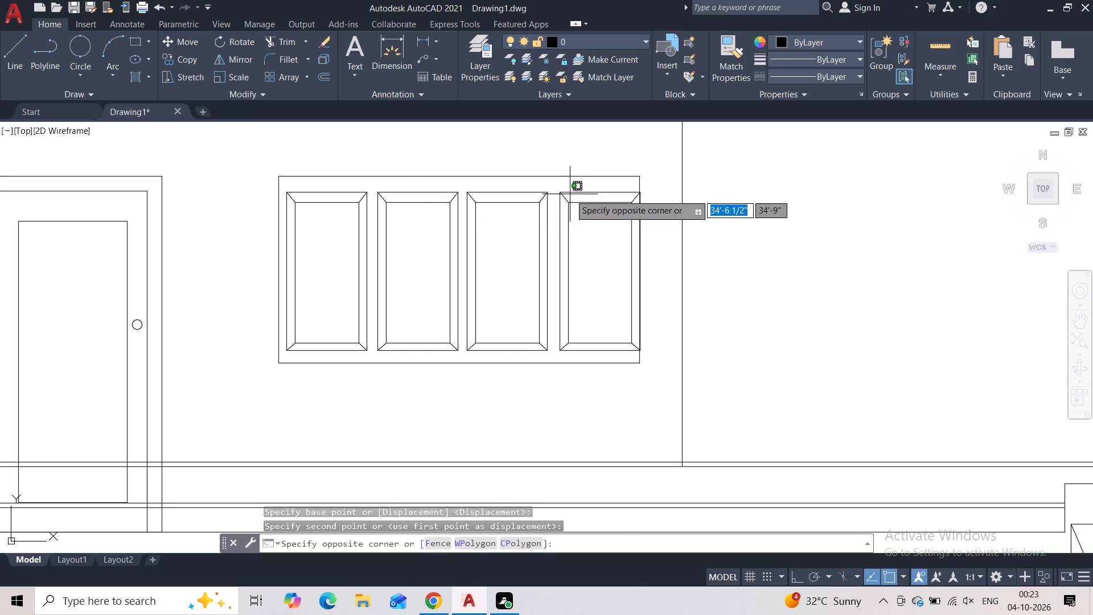
key("Escape")
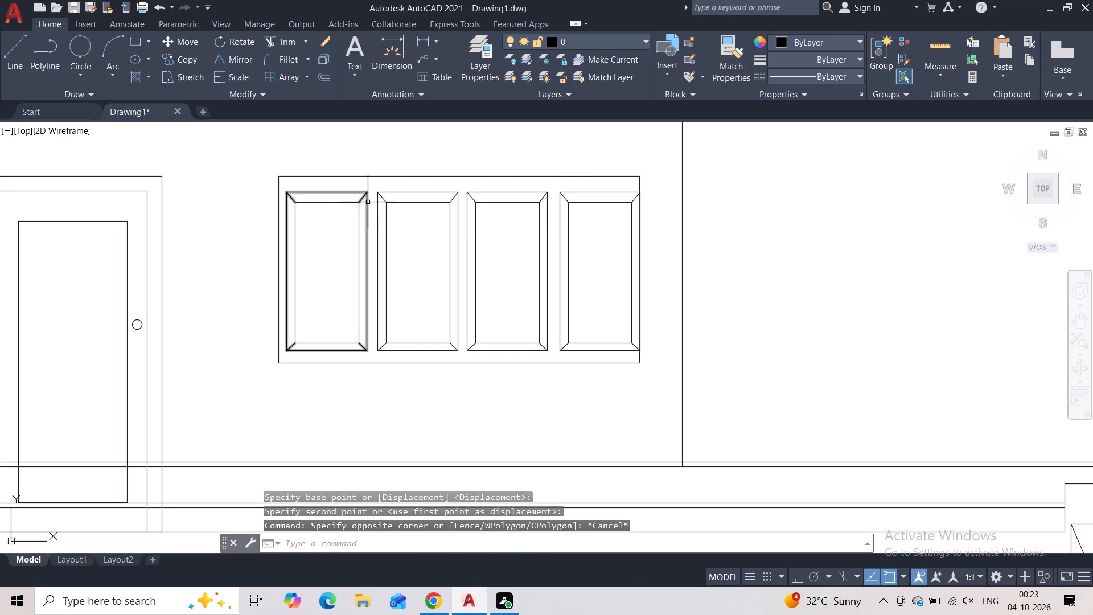
Move the leftmost pane with its surround left until its outer edge meets the window frame's left edge.
scroll(336, 191, "up", 1)
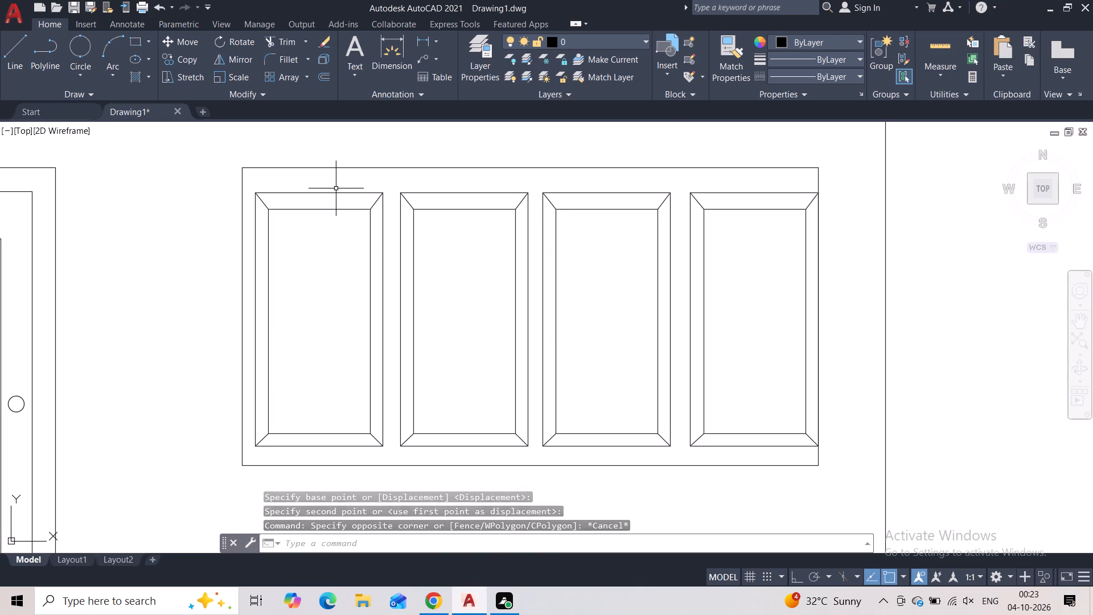
left_click(336, 188)
left_click(316, 212)
left_click(172, 40)
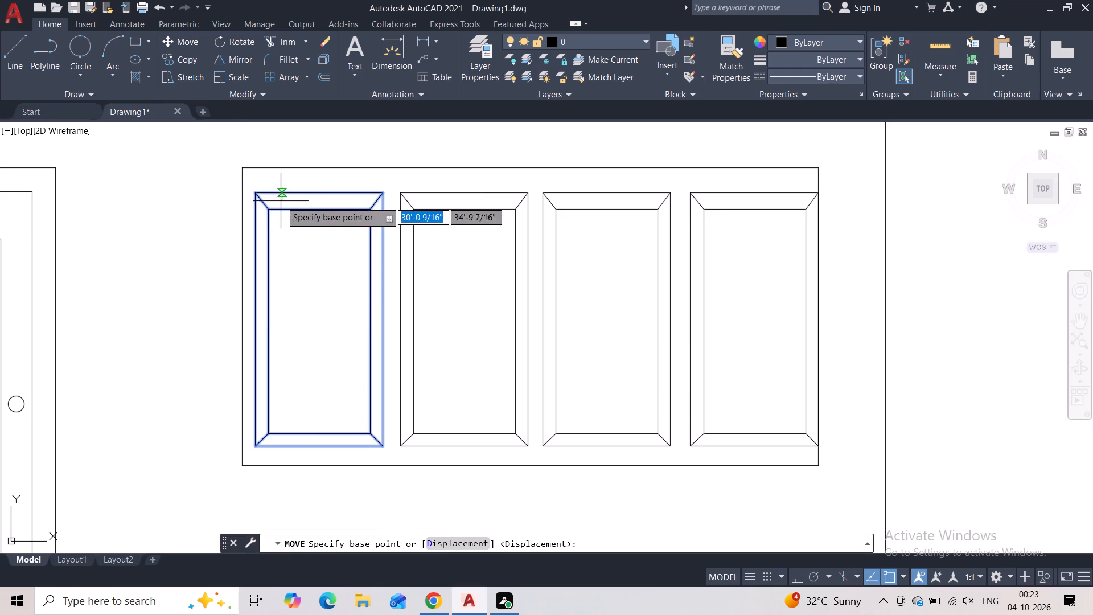
left_click(260, 192)
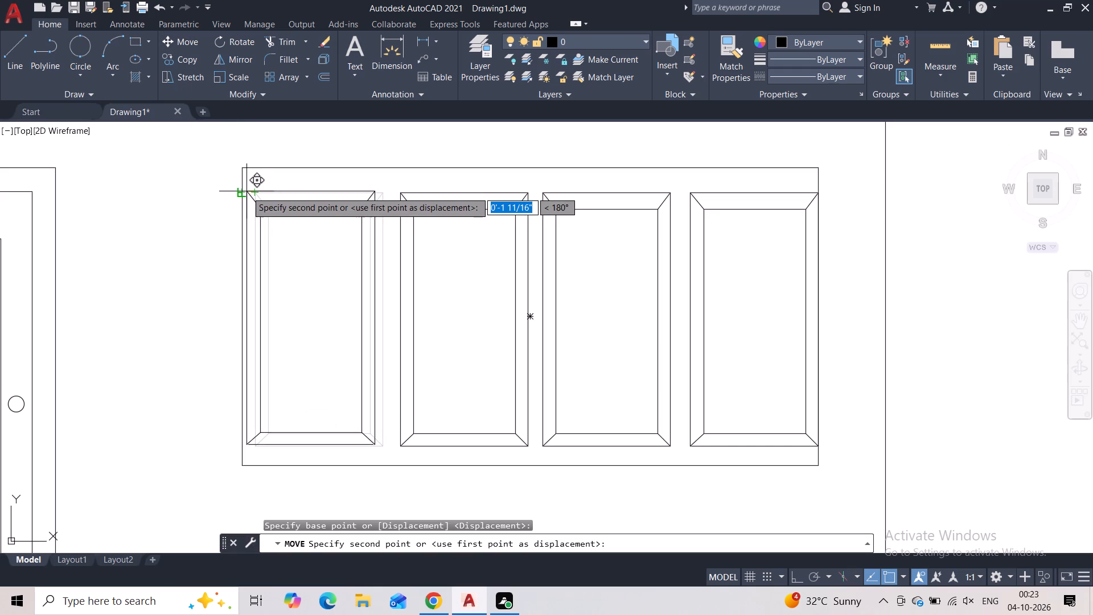
left_click(246, 191)
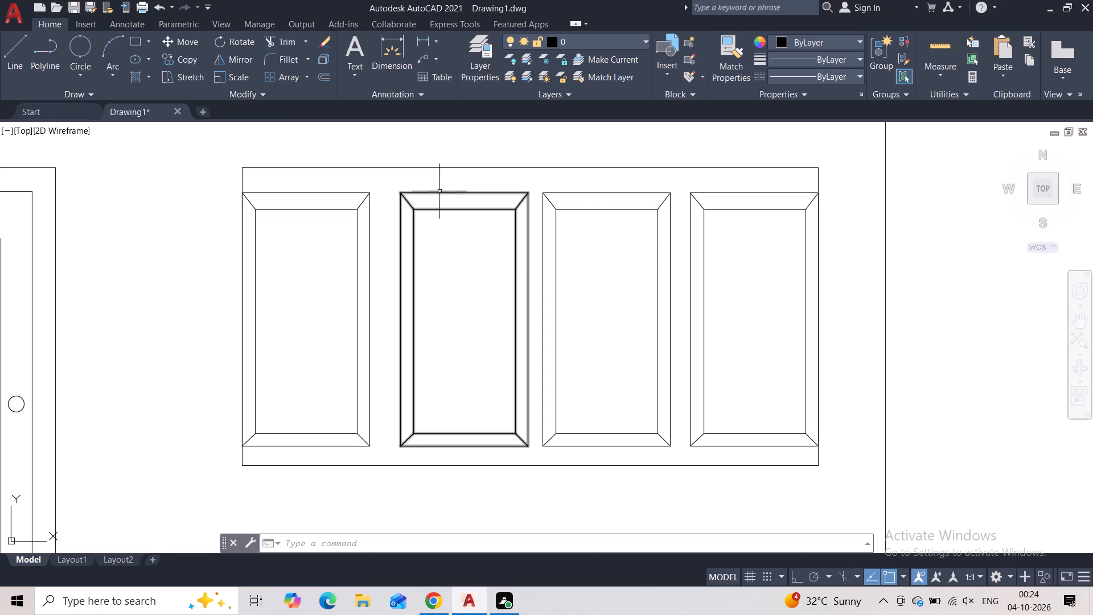
Delete the two-pane window in the lower building's middle bay, beside the panelled entrance door.
scroll(437, 202, "down", 3)
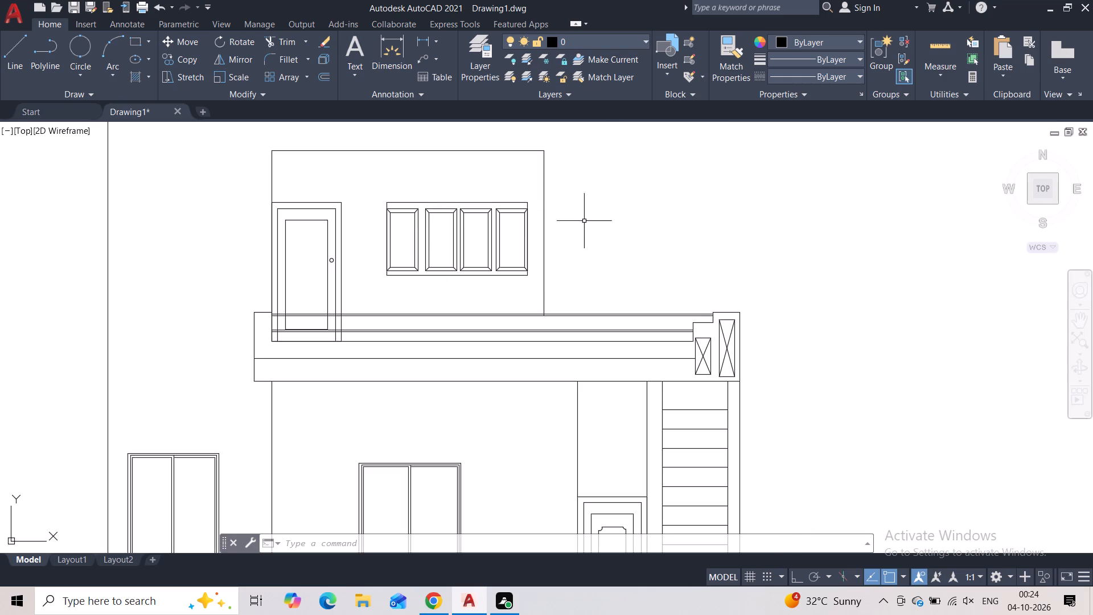
middle_click_drag(593, 238, 604, 209)
scroll(604, 209, "down", 1)
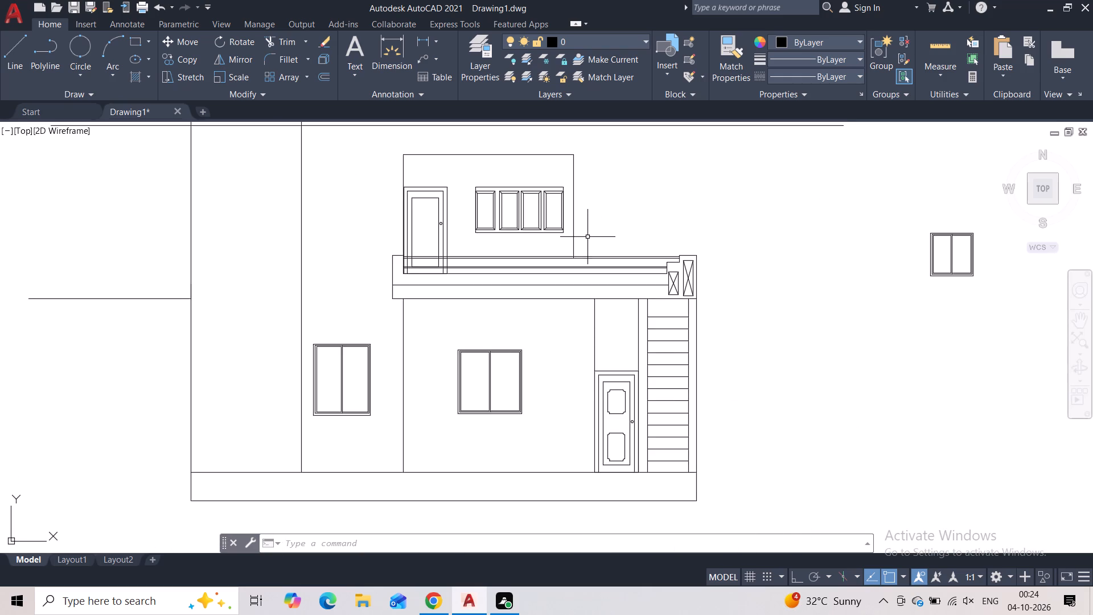
left_click(546, 343)
left_click(500, 405)
key("Delete")
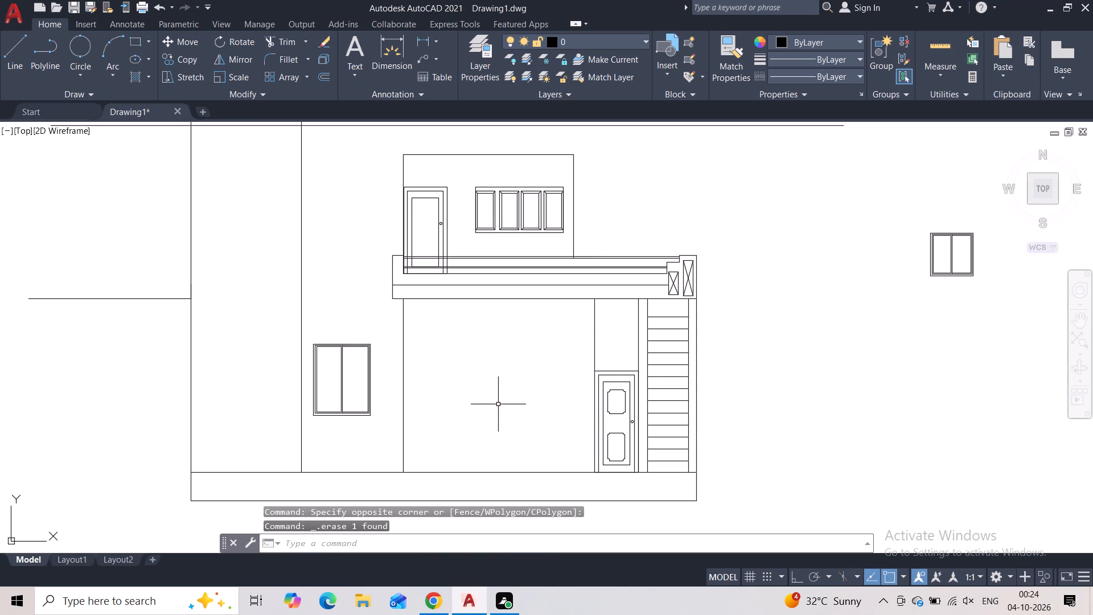
Copy the four-pane upper window with its frame about 11'-4 1/2" down into the lower building's middle bay.
left_click(565, 175)
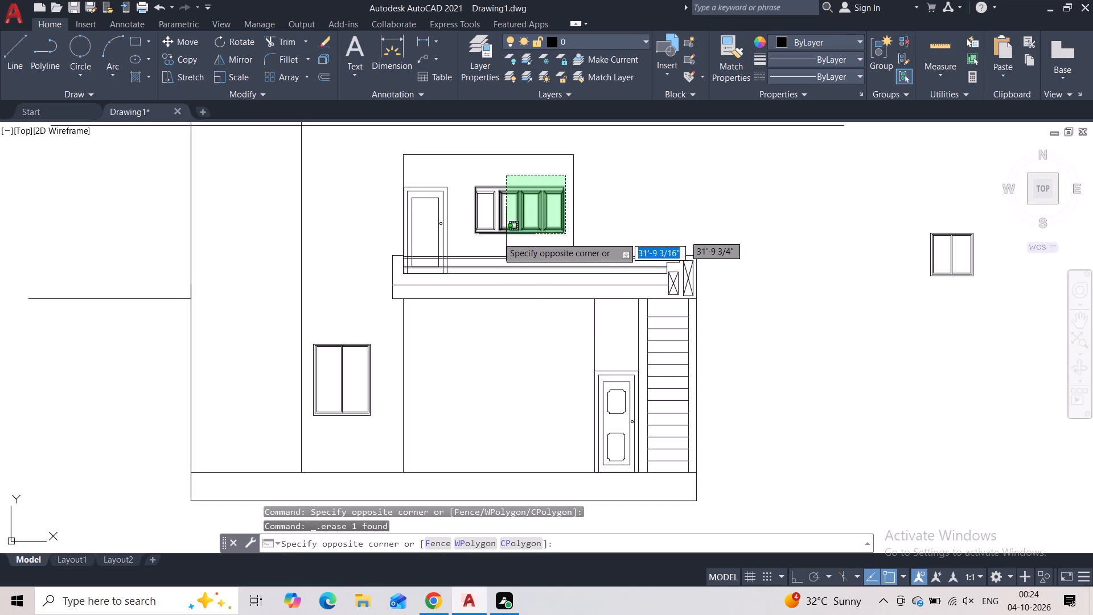
left_click(465, 245)
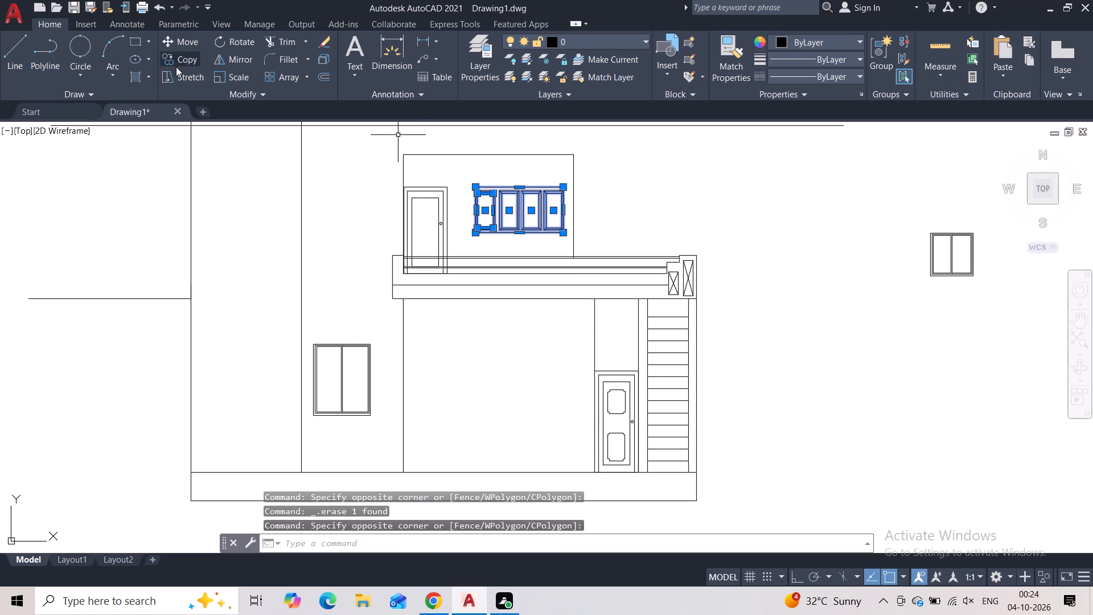
left_click(176, 67)
left_click(474, 182)
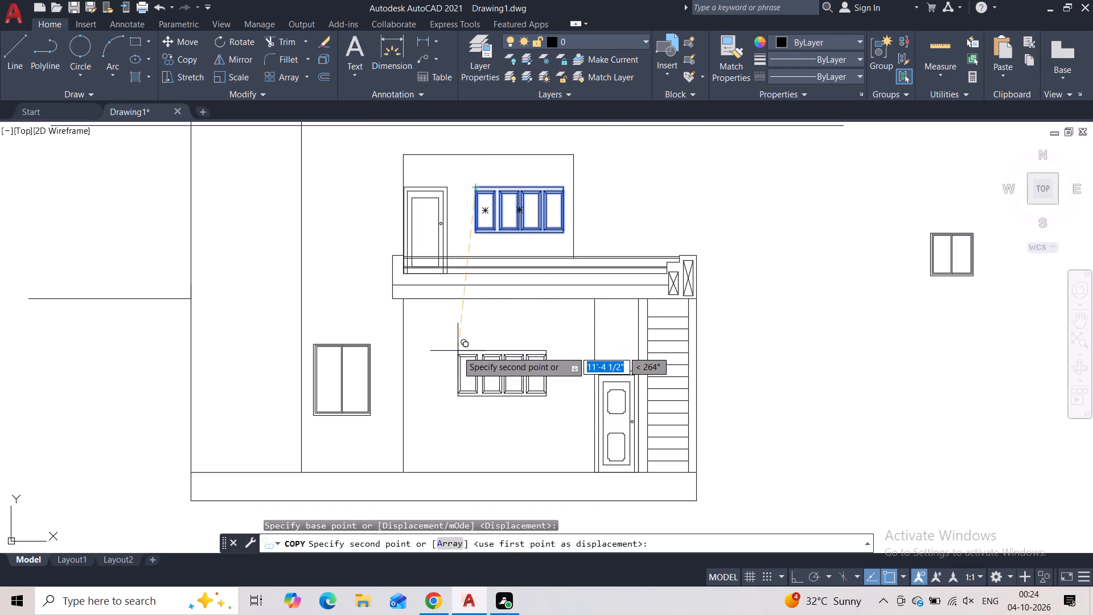
left_click(457, 351)
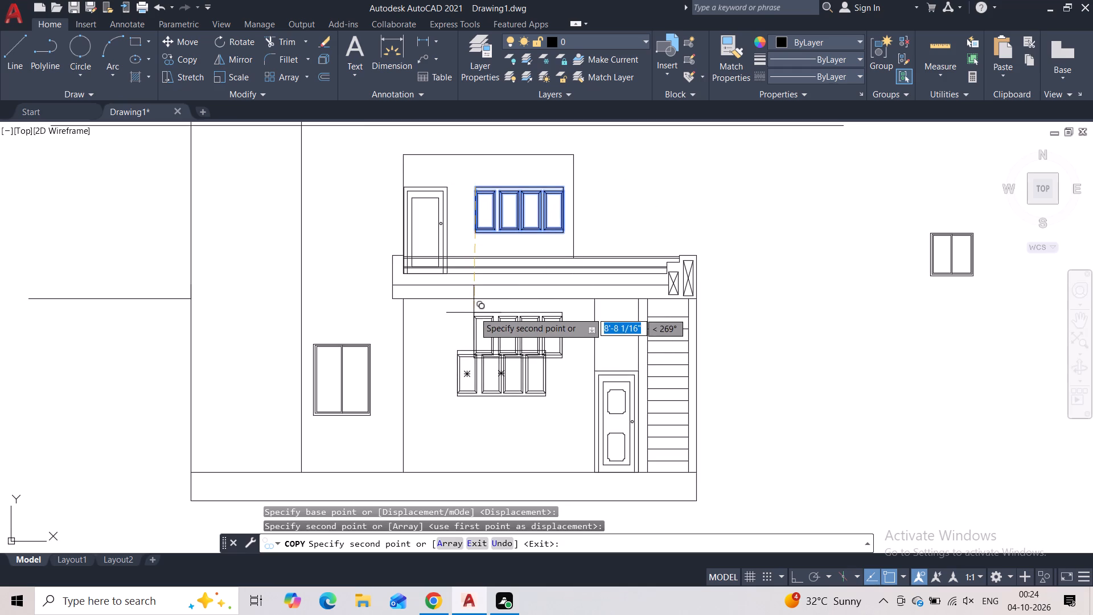
key("Escape")
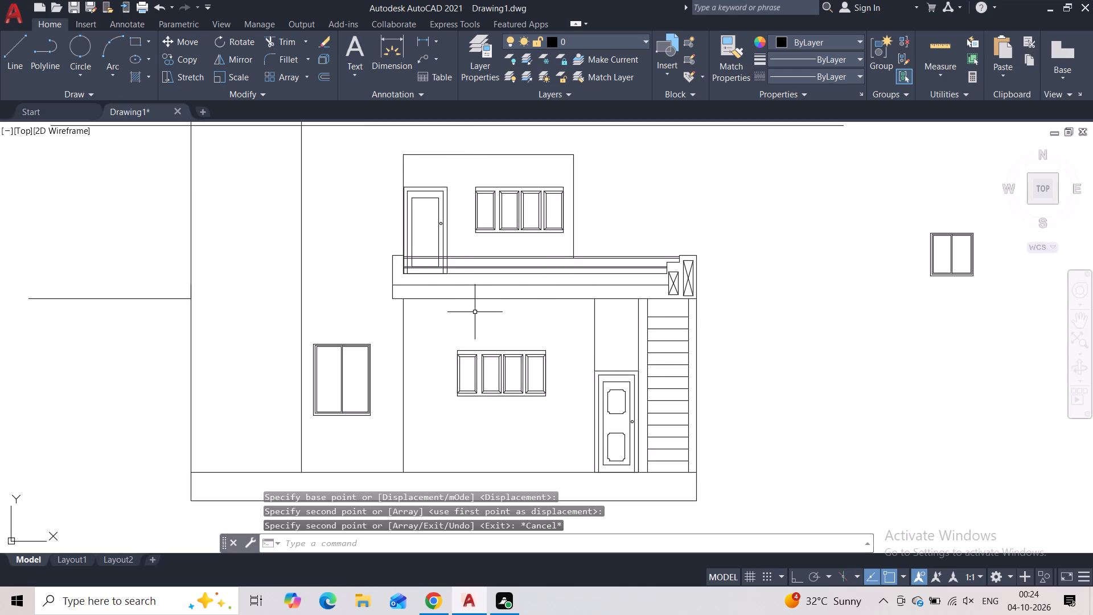
Group all the objects of the copied four-pane window in the lower building.
left_click(555, 347)
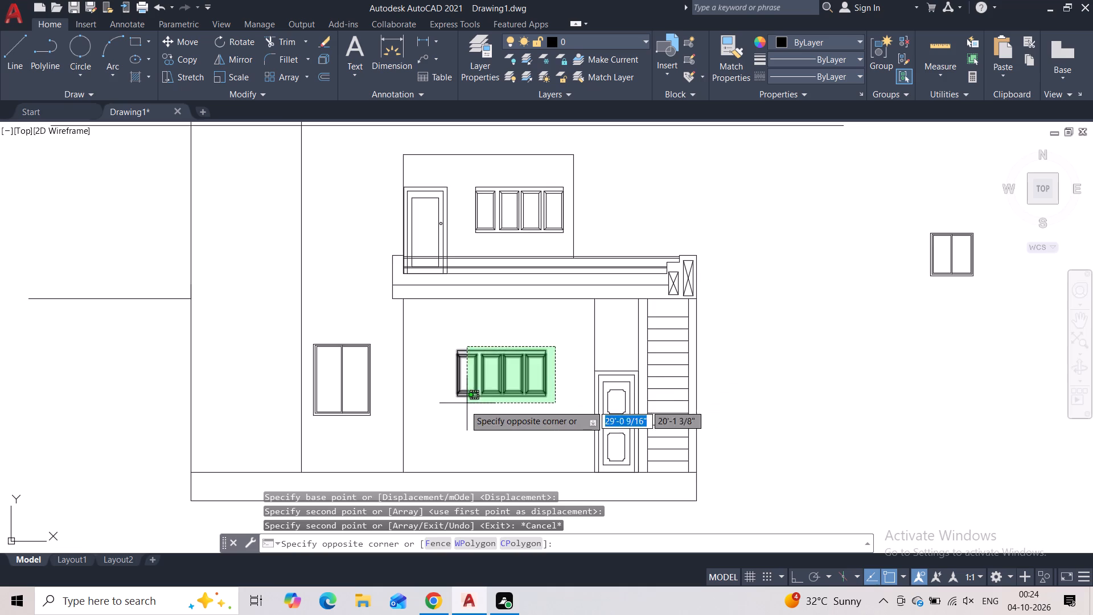
left_click(450, 411)
key("g")
key("Return")
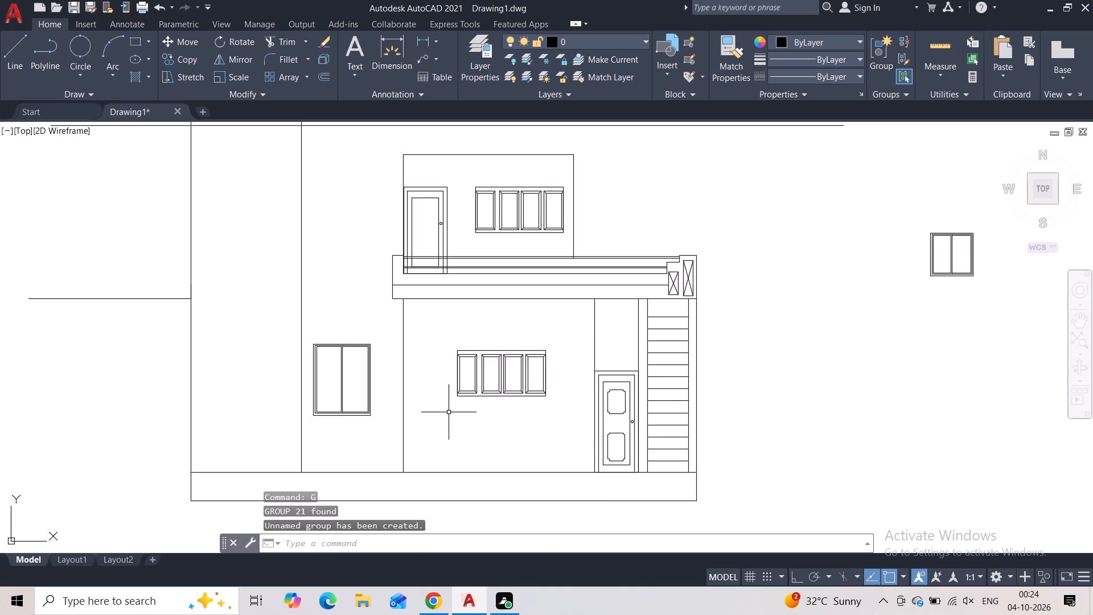
Enlarge the grouped lower window freehand from its upper-left corner until its last pane overlaps the entrance door.
left_click(490, 334)
left_click(462, 432)
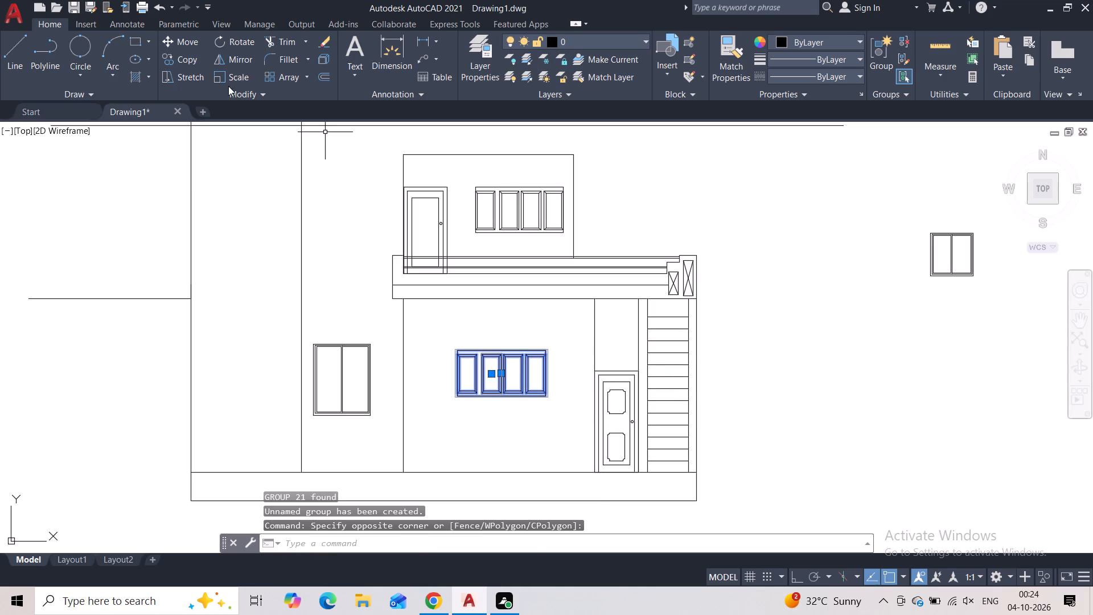
left_click(213, 77)
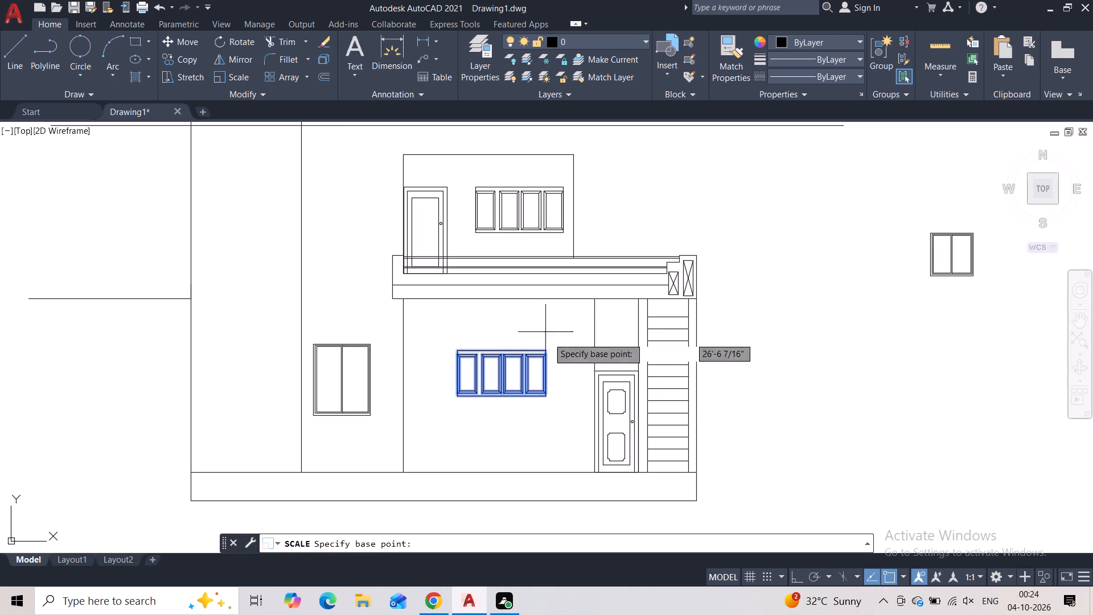
left_click(457, 347)
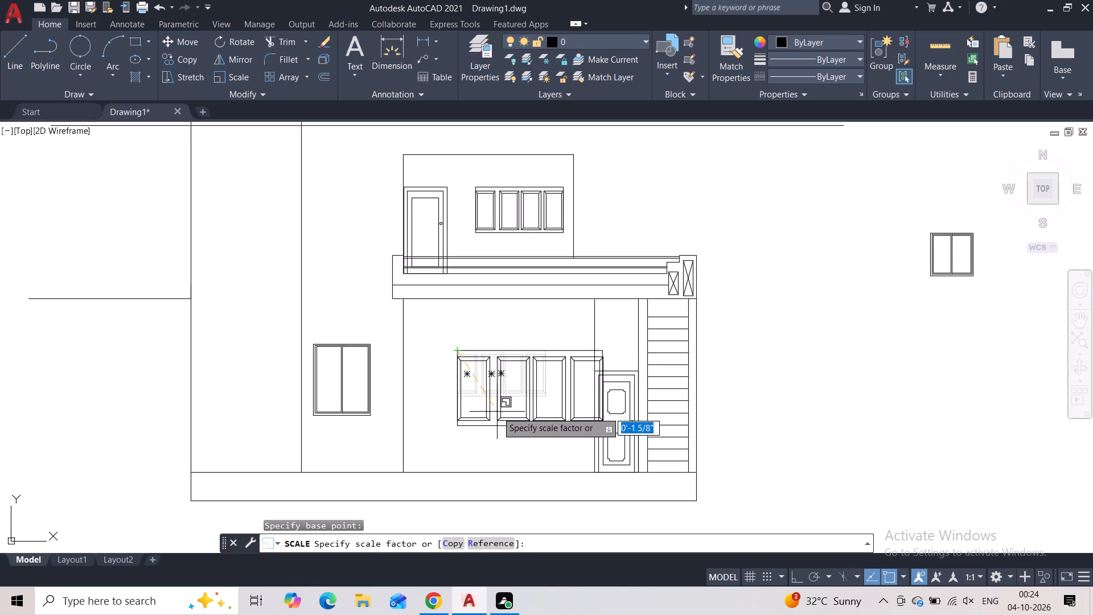
left_click(501, 416)
Move the enlarged window about 2'-8" left and slightly up, clear of the entrance door.
left_click(509, 341)
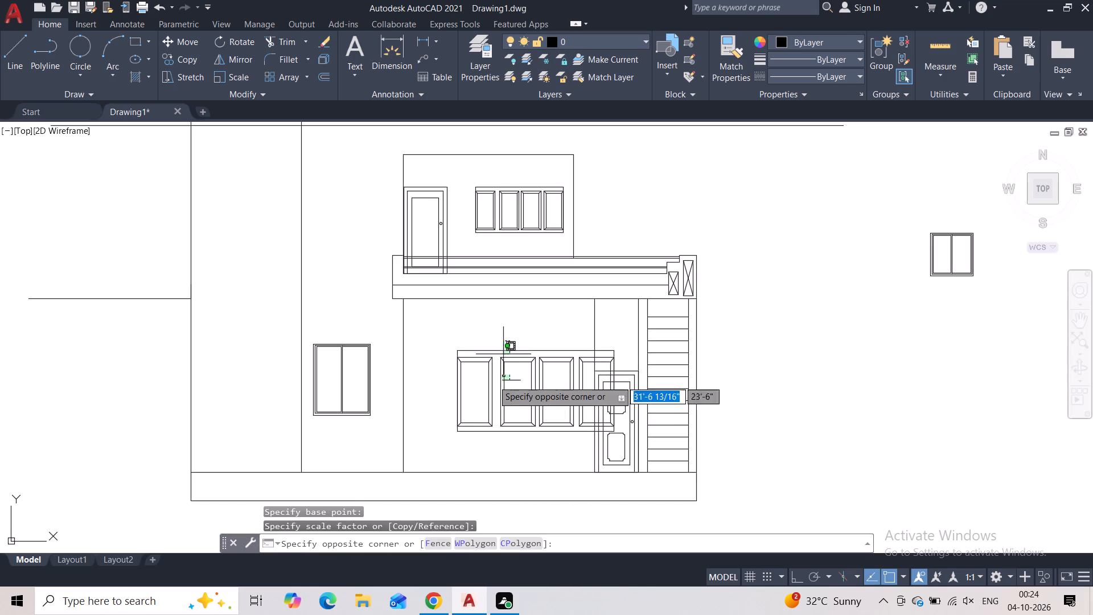
left_click(483, 397)
left_click(189, 46)
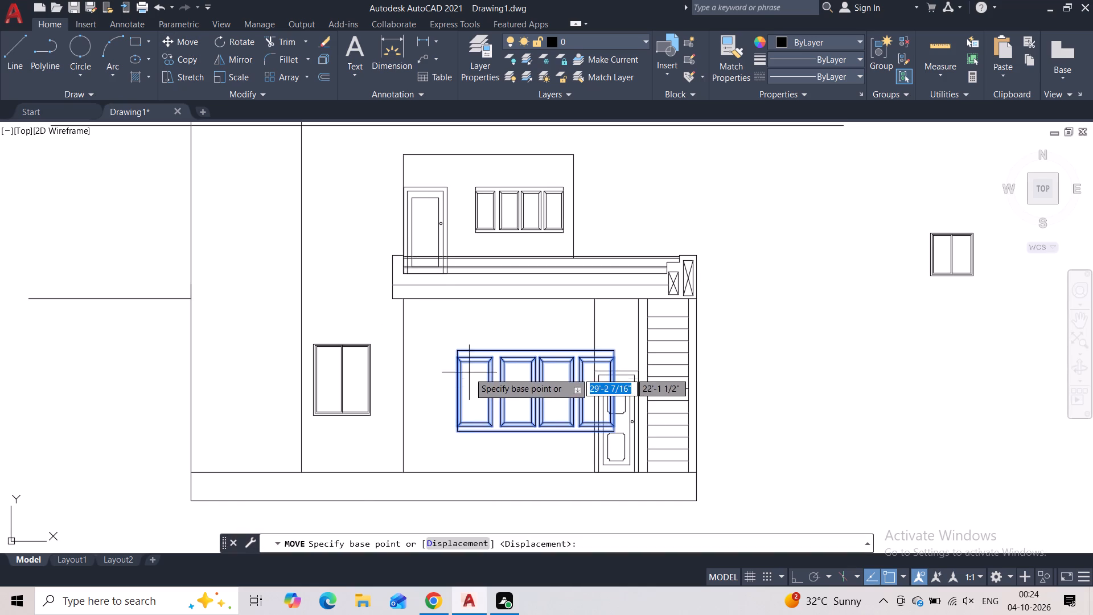
left_click(458, 353)
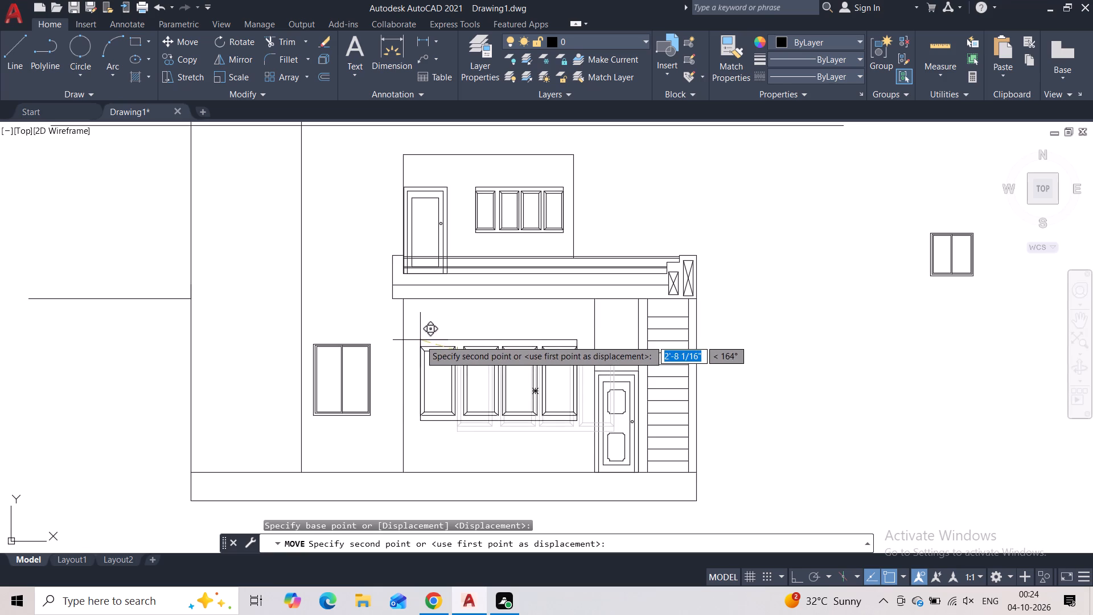
left_click(420, 340)
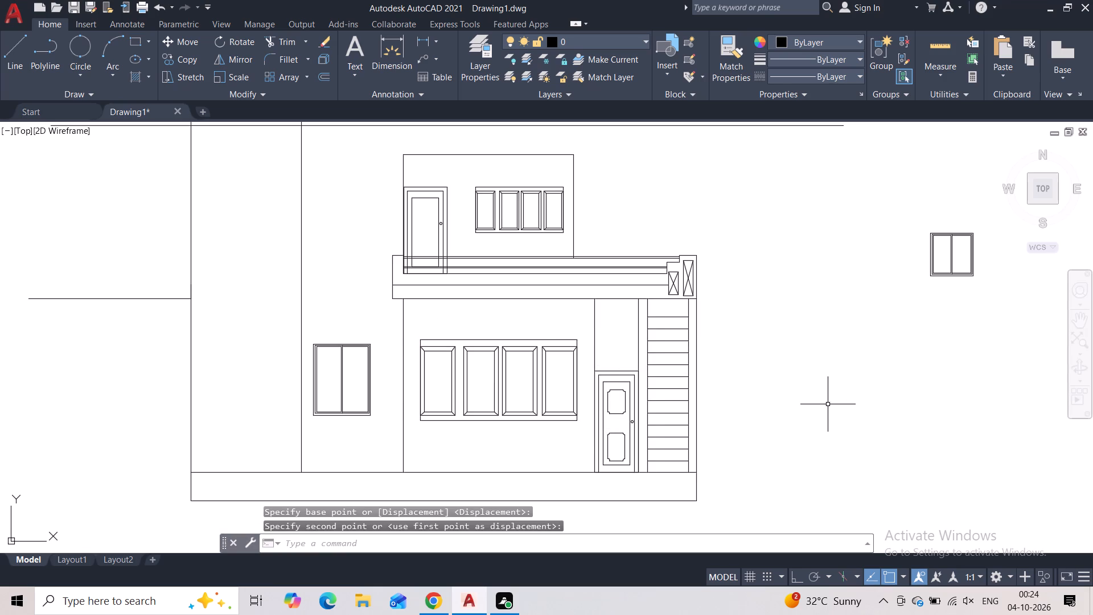
Scale the lower four-pane window down from its upper-left corner by a factor of about 7/8.
scroll(810, 409, "down", 1)
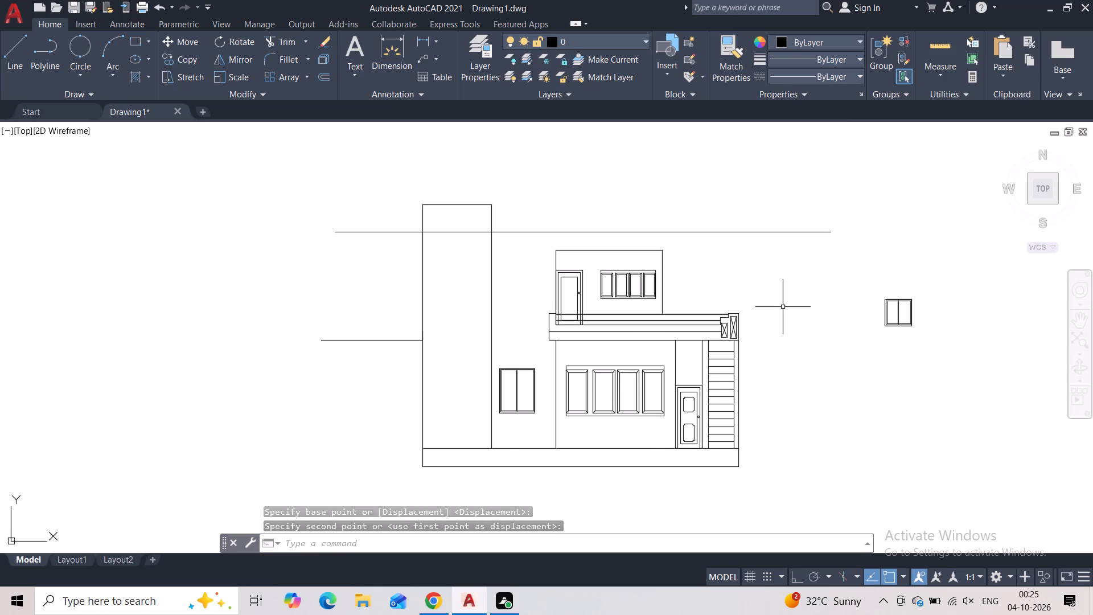
scroll(783, 306, "down", 1)
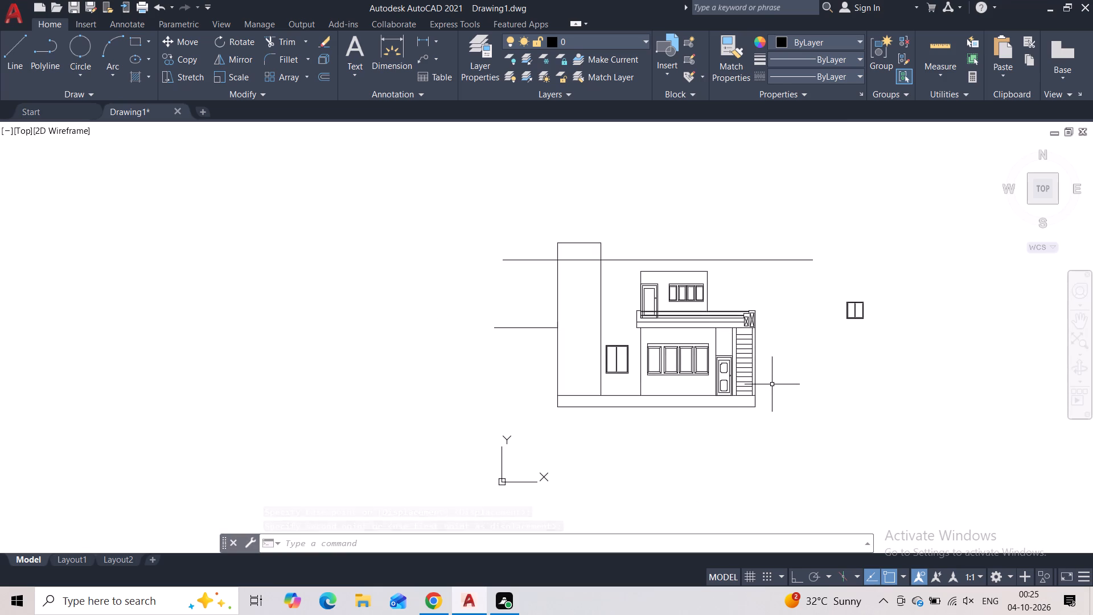
scroll(693, 363, "up", 2)
left_click(673, 325)
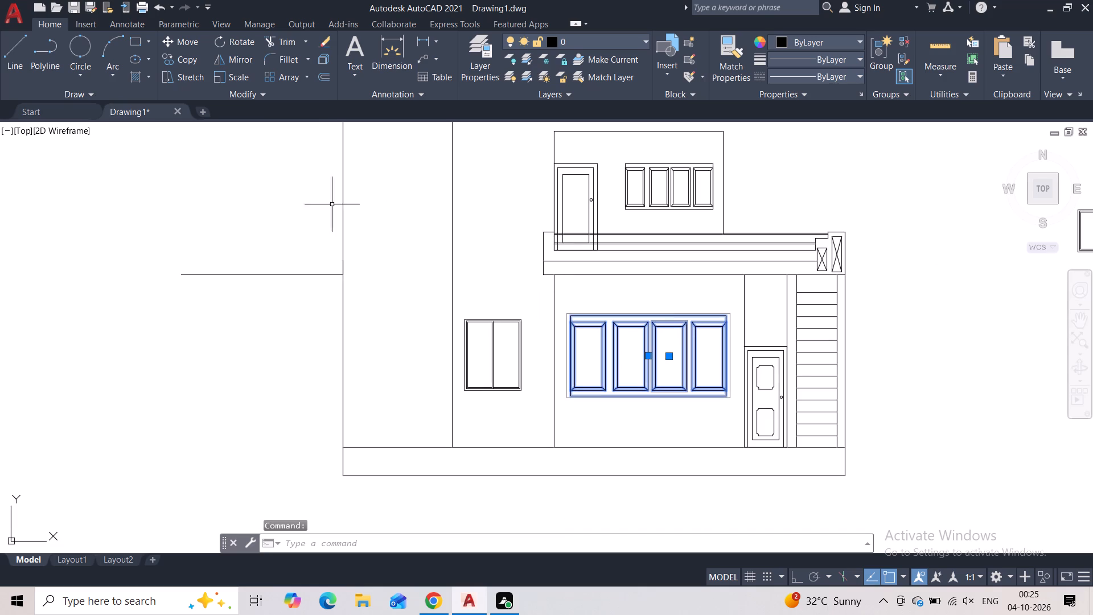
left_click(213, 76)
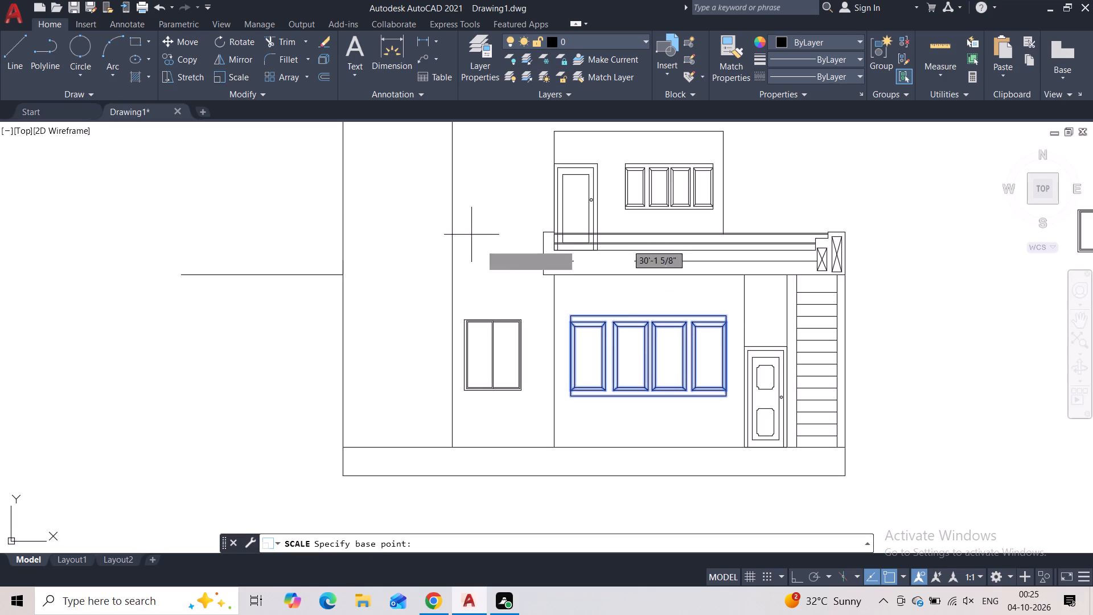
left_click(571, 314)
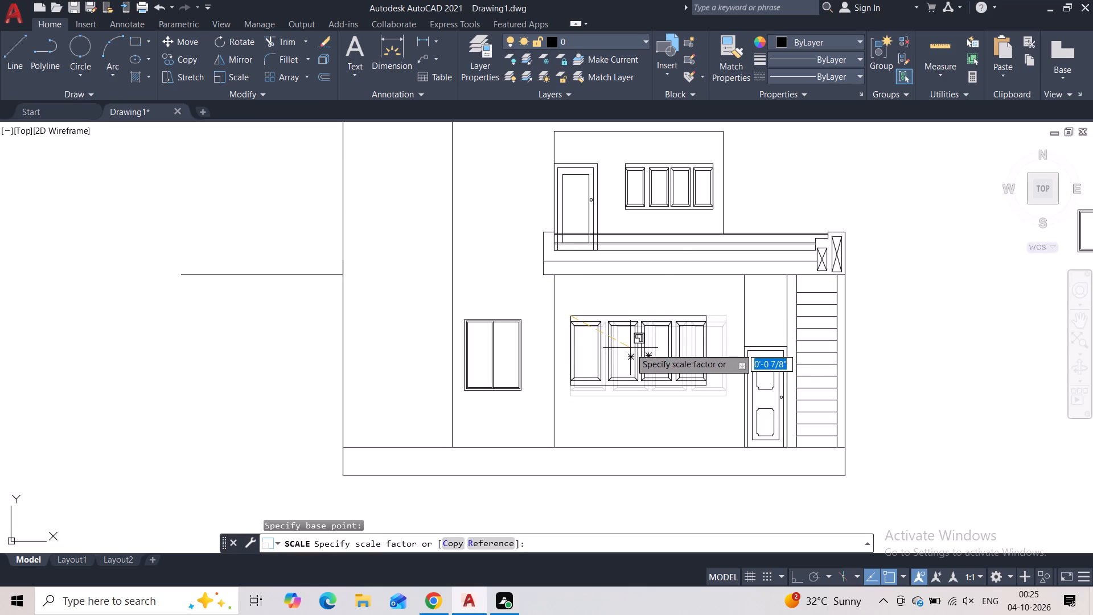
left_click(631, 348)
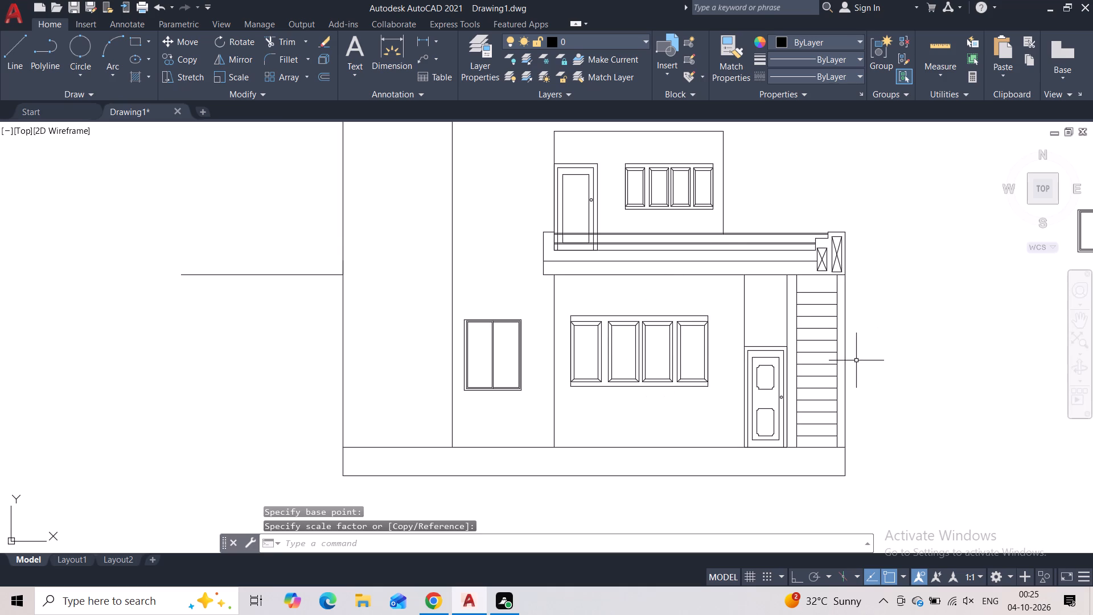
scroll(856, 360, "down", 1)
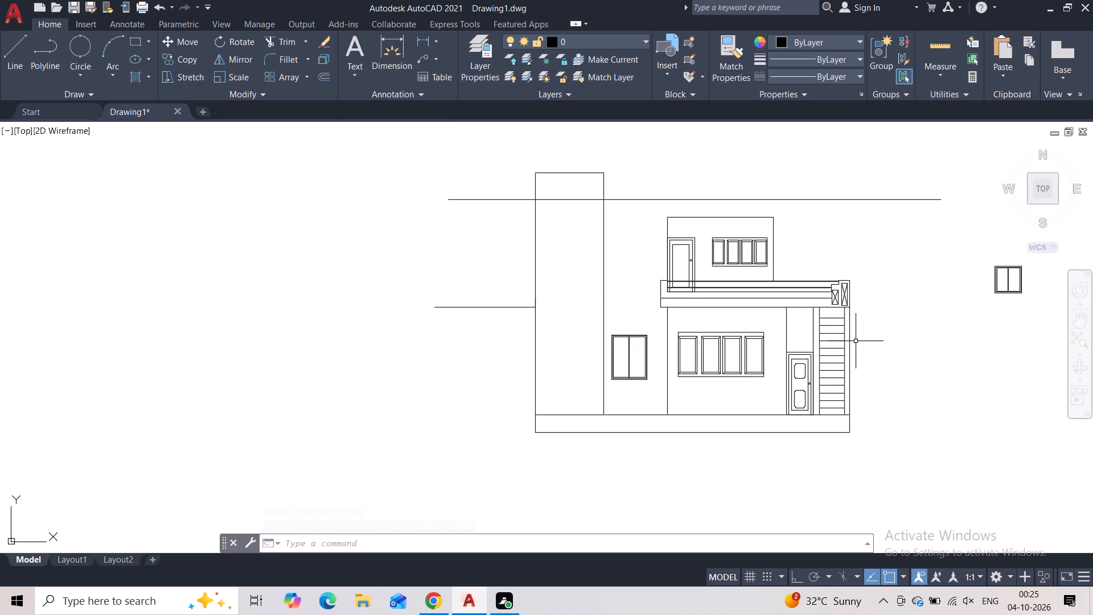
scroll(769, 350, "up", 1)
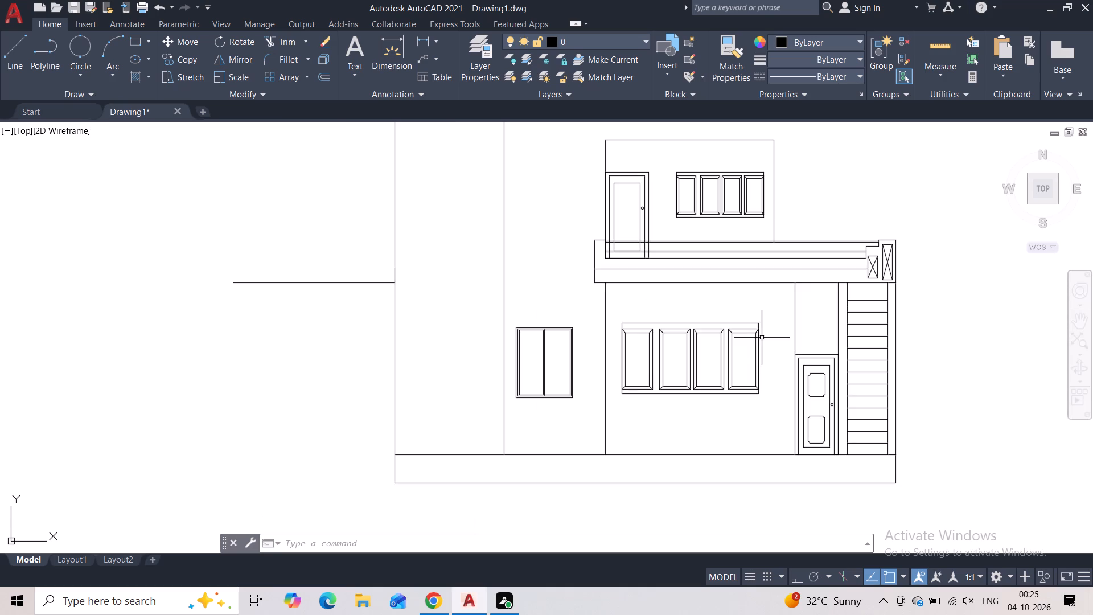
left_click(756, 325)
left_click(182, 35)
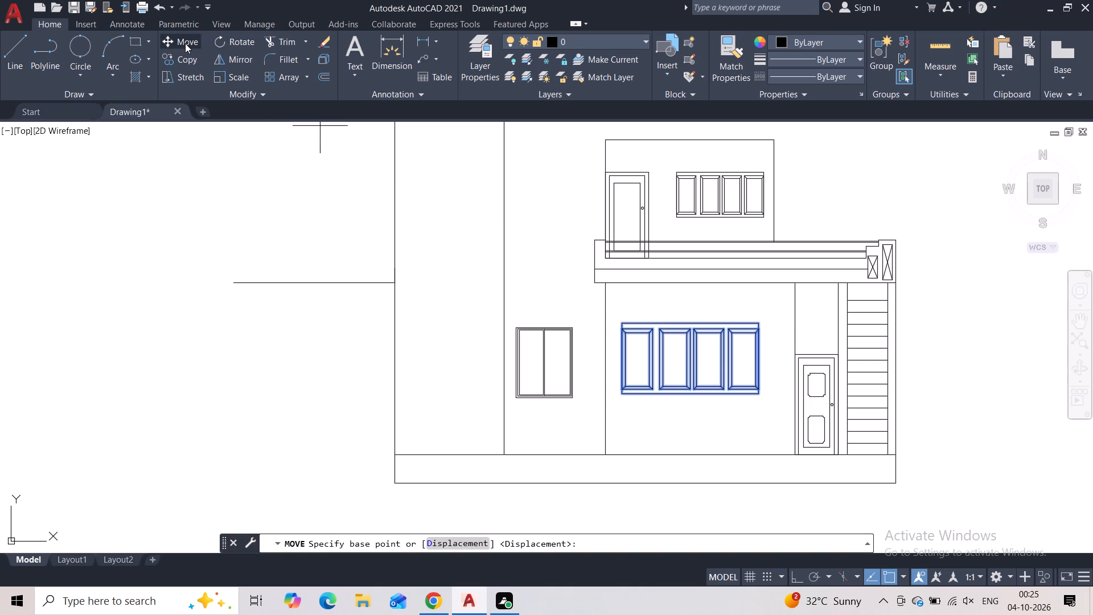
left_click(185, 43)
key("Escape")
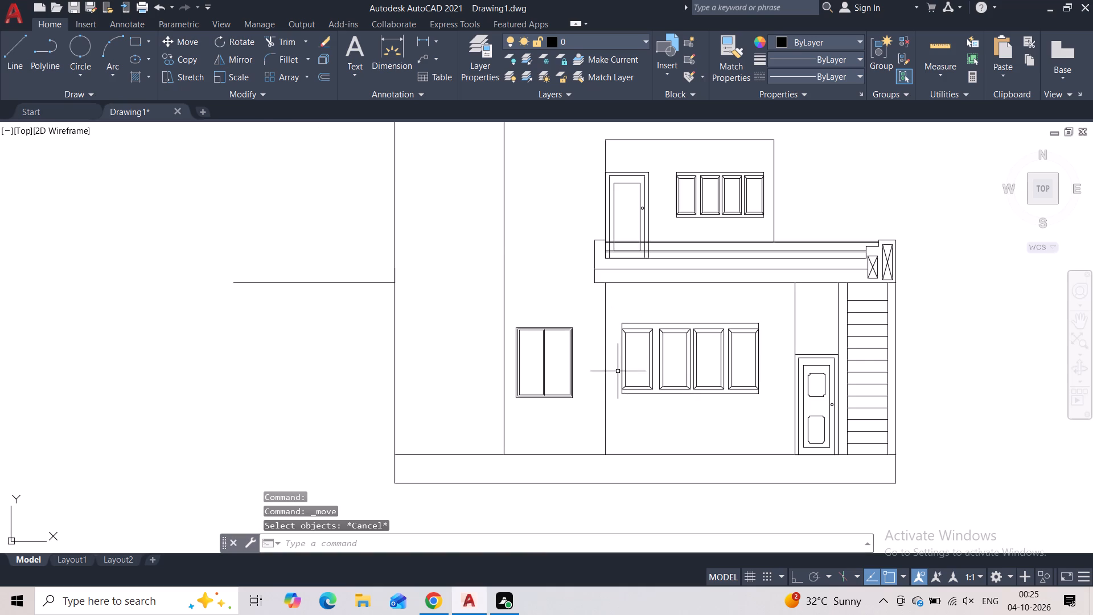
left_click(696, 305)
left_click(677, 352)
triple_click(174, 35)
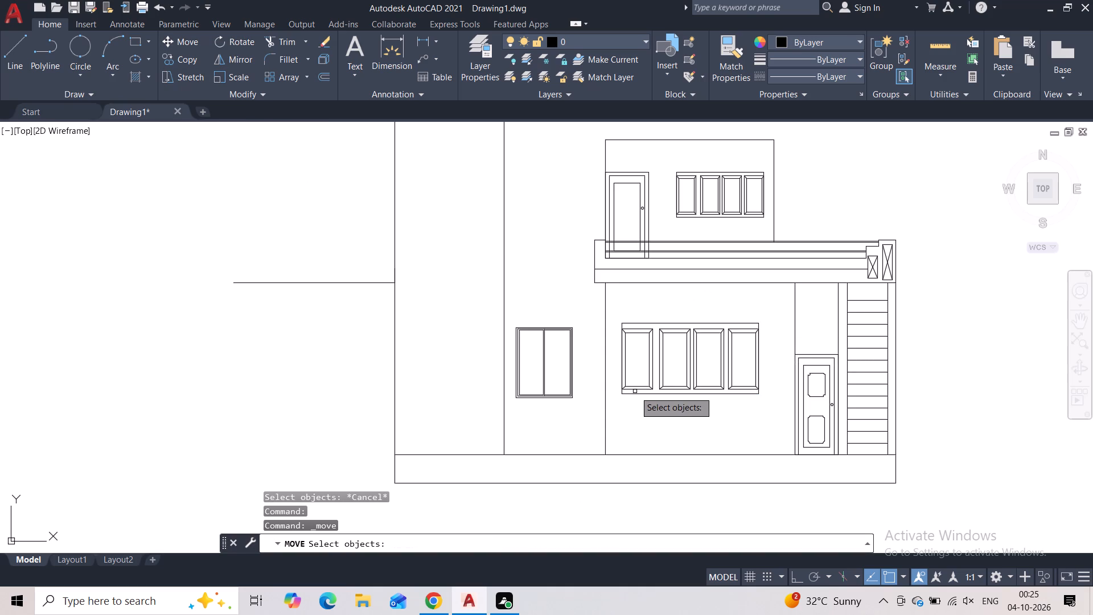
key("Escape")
Move the lower four-pane window straight down about 1'-5 9/16" in the middle bay.
left_click(664, 324)
left_click(661, 341)
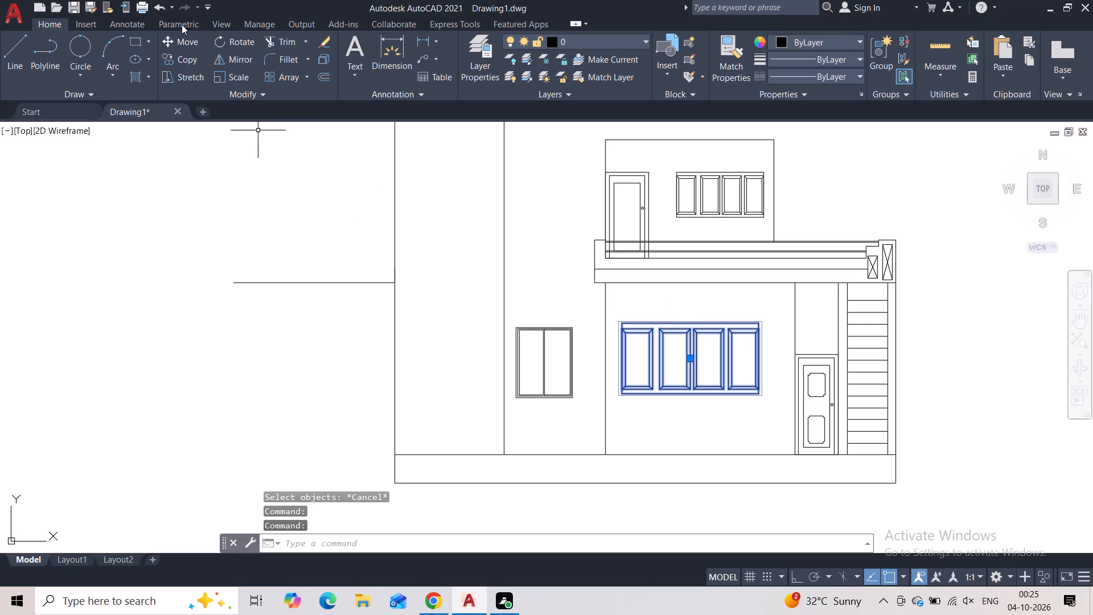
left_click(169, 38)
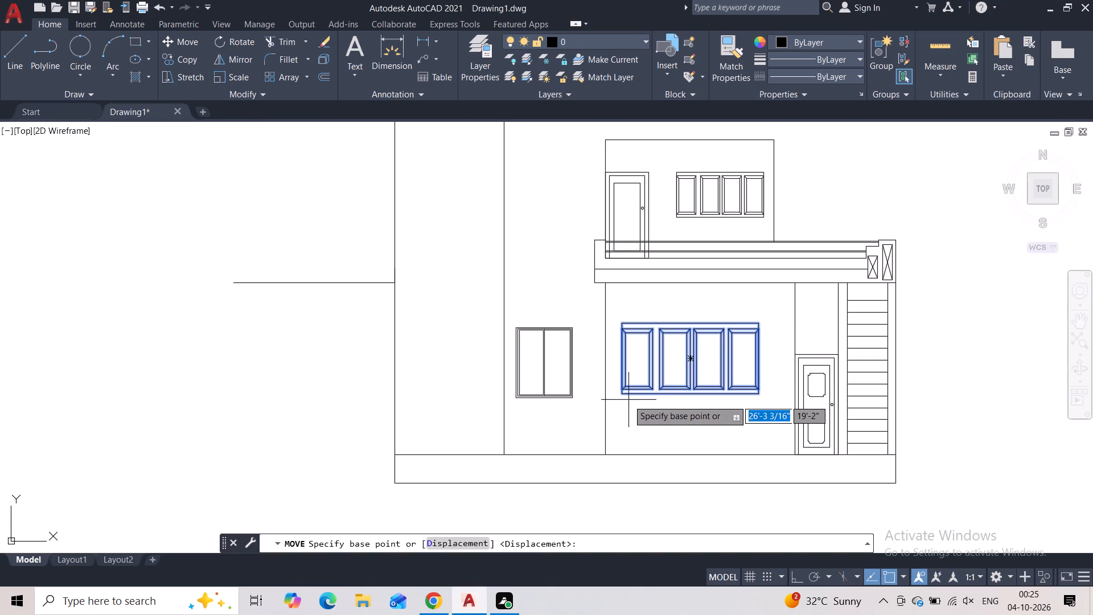
left_click(626, 400)
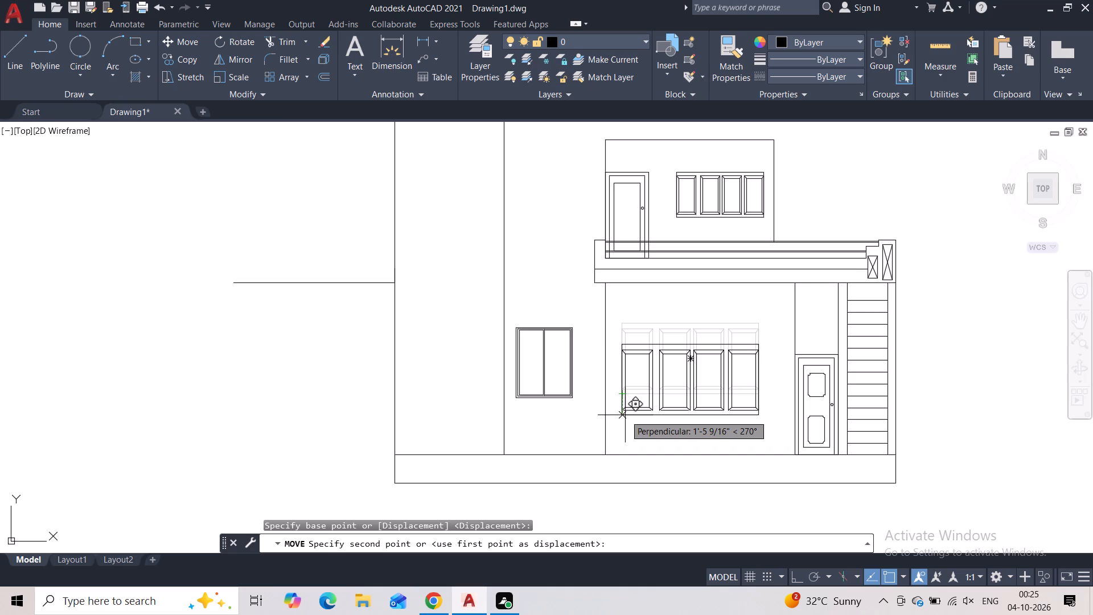
left_click(625, 416)
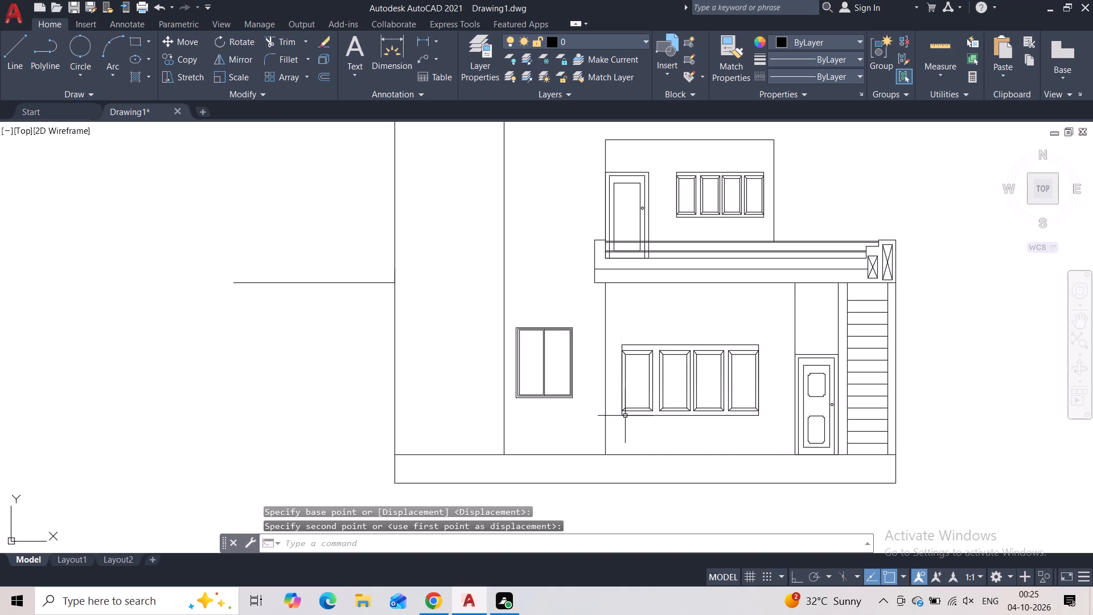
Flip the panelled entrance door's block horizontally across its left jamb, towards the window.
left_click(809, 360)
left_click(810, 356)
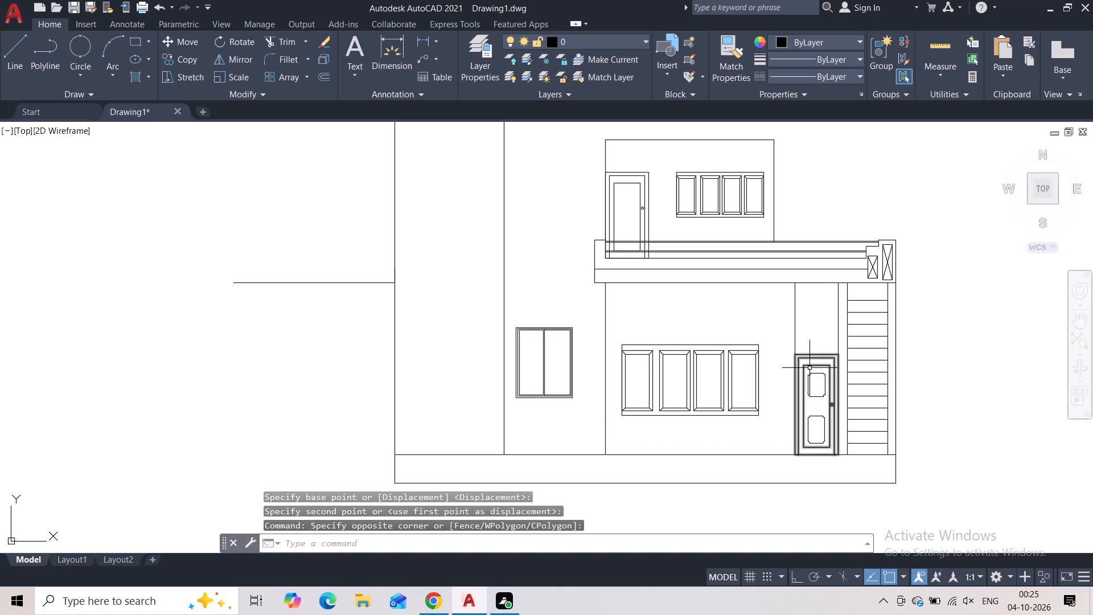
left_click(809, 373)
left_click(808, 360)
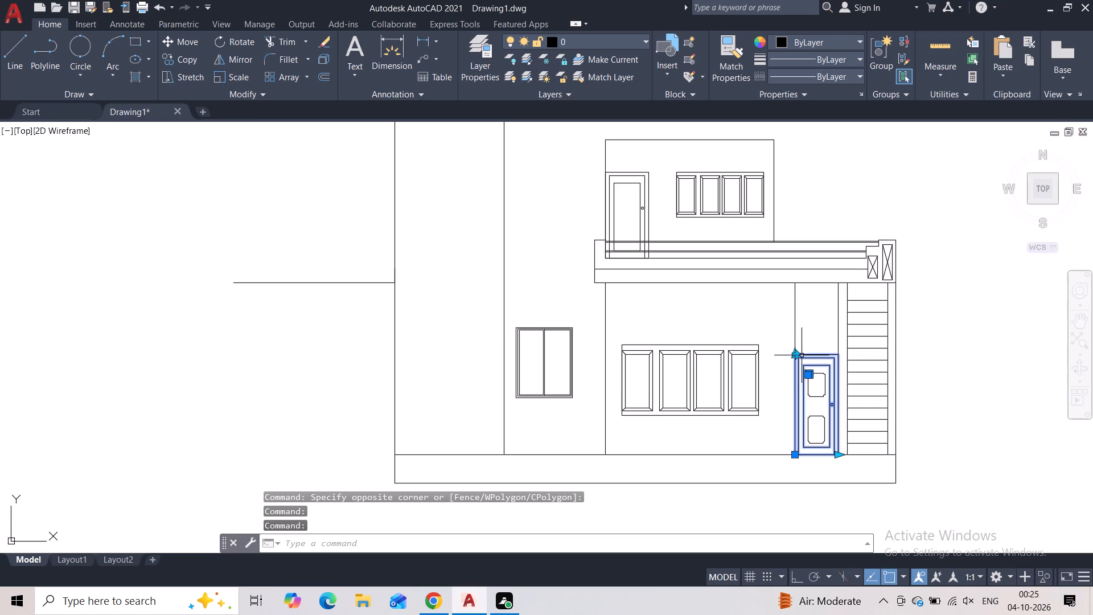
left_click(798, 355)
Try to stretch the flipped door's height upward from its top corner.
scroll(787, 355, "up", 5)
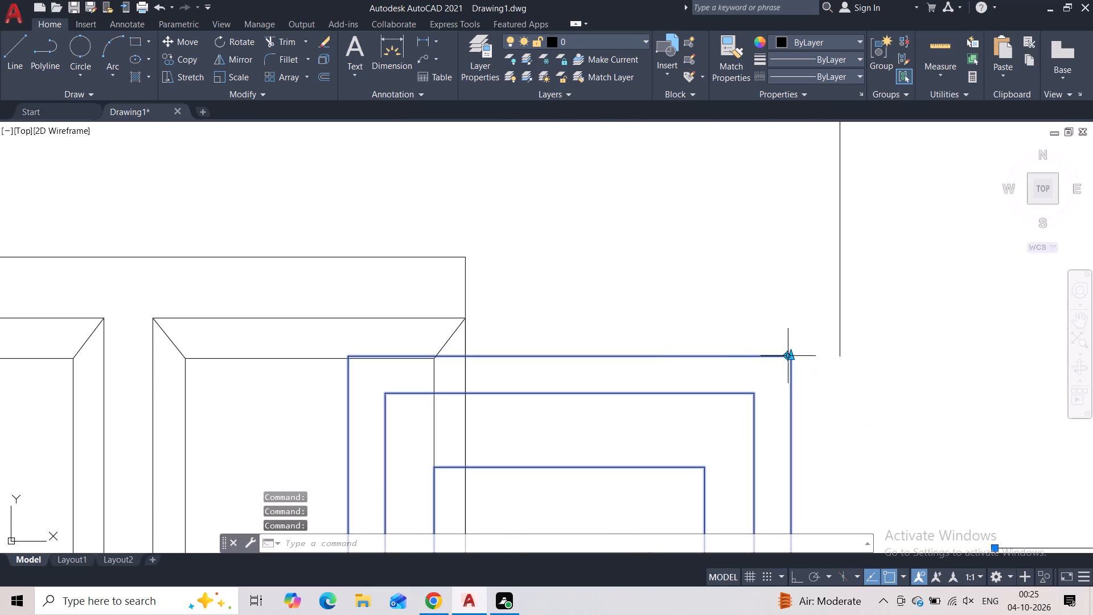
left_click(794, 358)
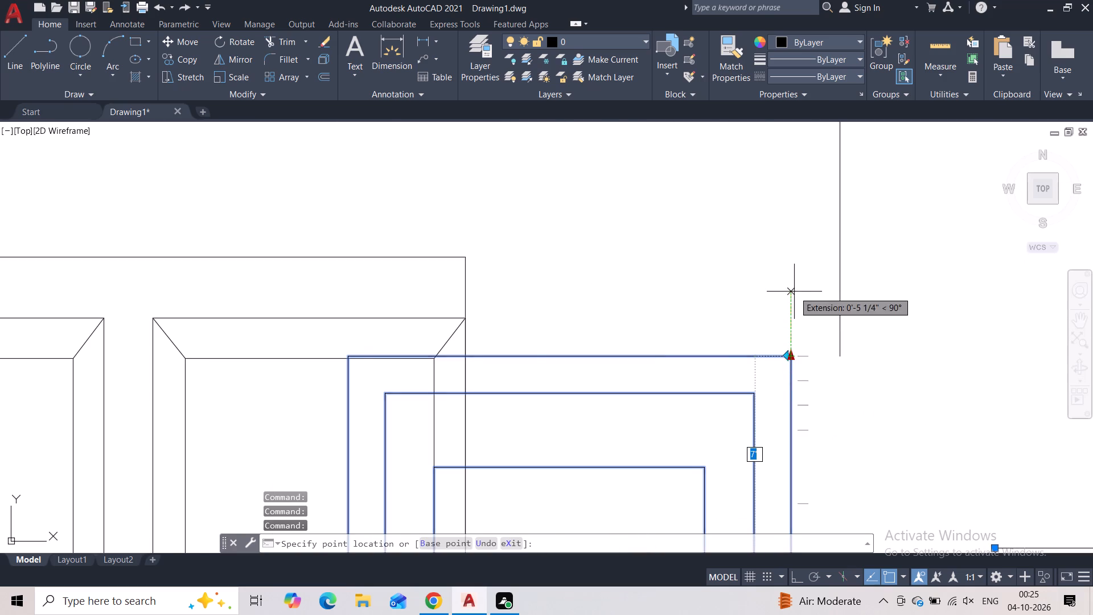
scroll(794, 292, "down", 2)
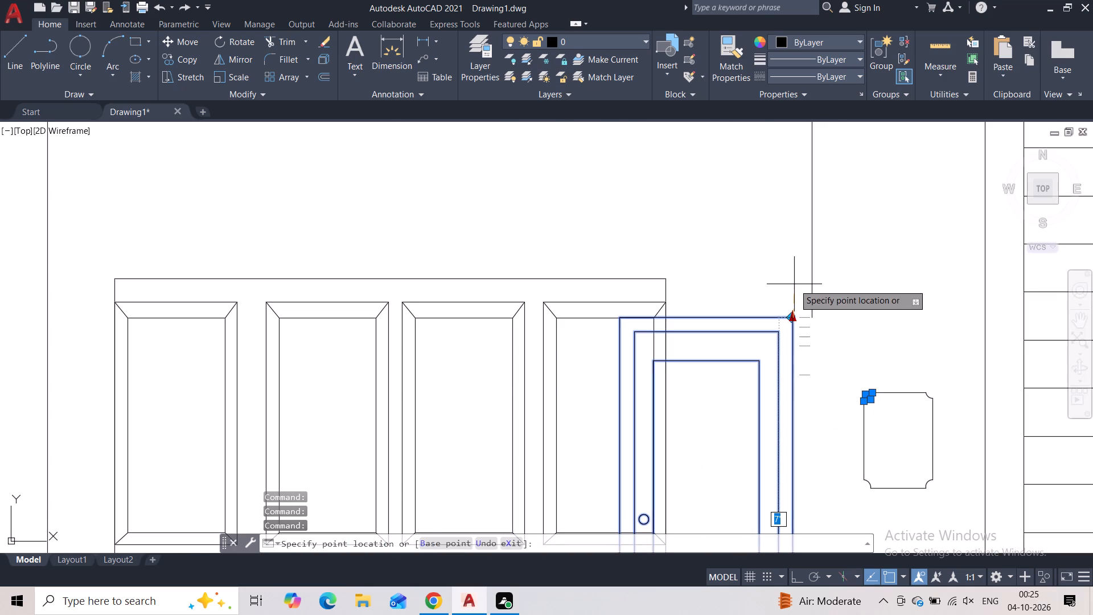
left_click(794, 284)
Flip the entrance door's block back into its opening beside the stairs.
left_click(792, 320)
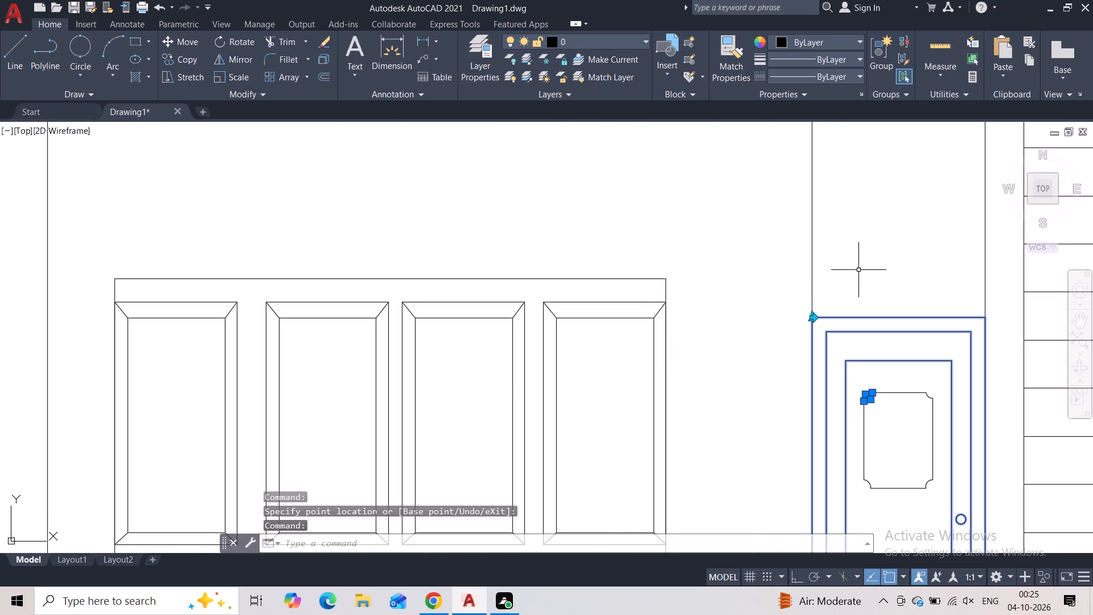
Copy the two notched decorative panels from the ground-floor entrance door onto the upper-floor door leaf.
key("Escape")
scroll(848, 290, "down", 3)
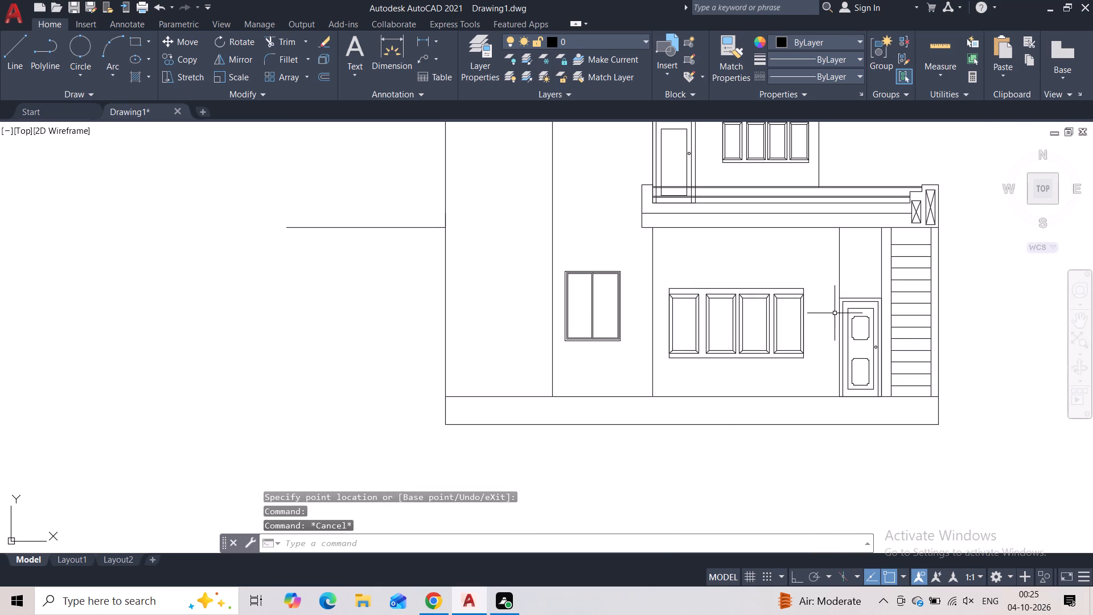
left_click(868, 313)
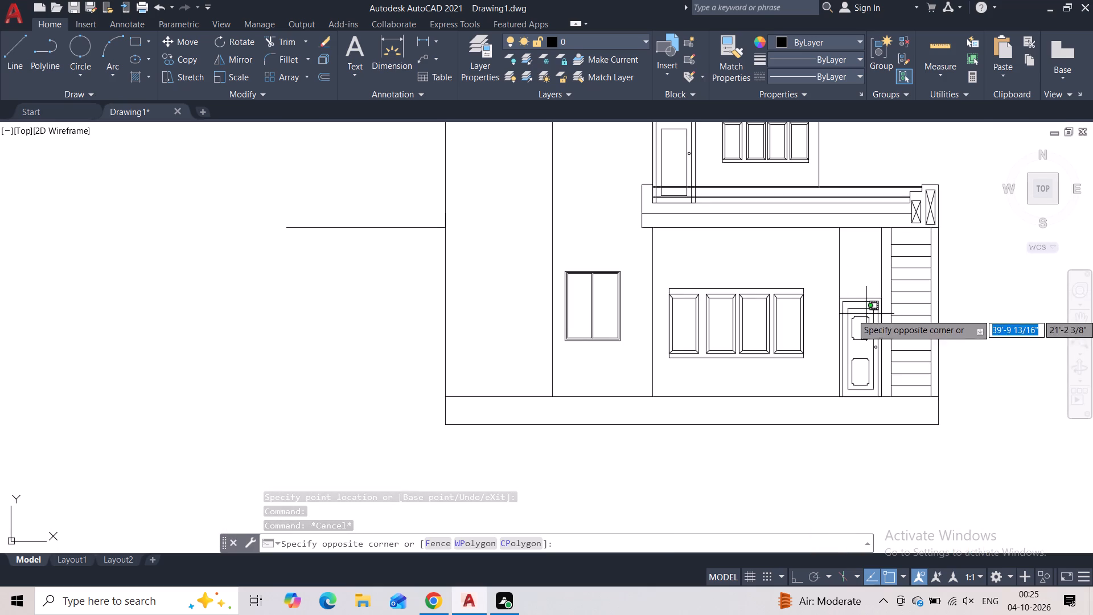
left_click(852, 386)
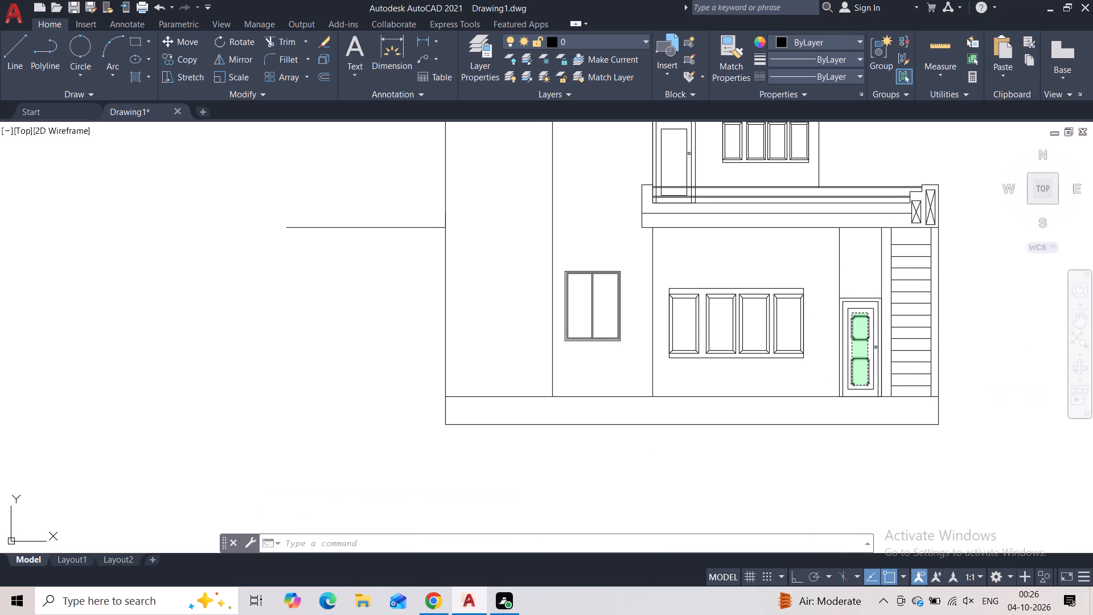
scroll(853, 382, "up", 3)
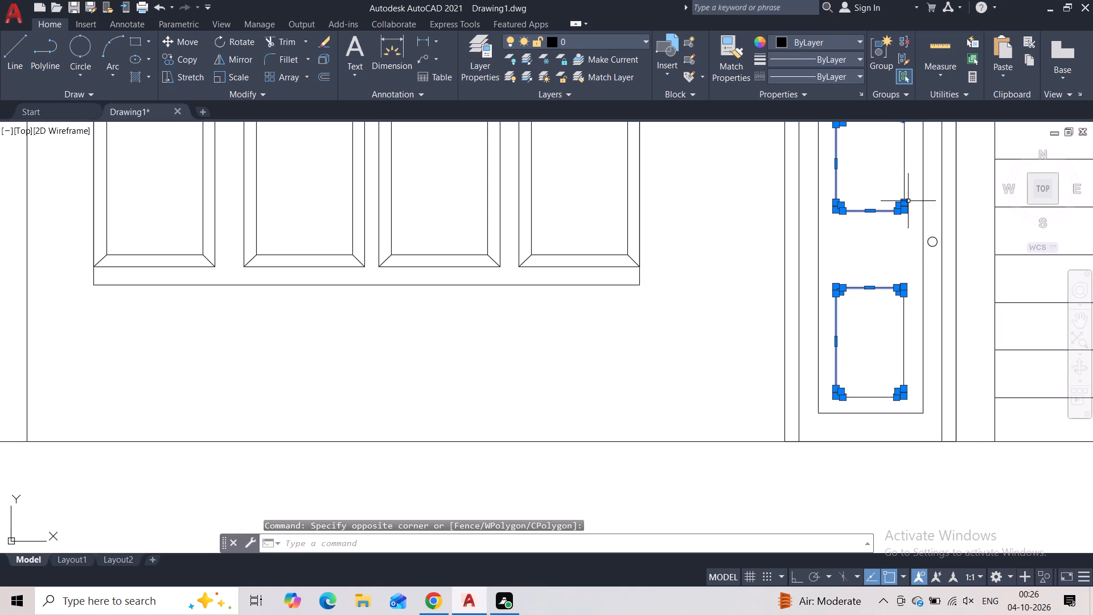
left_click(905, 179)
left_click(907, 343)
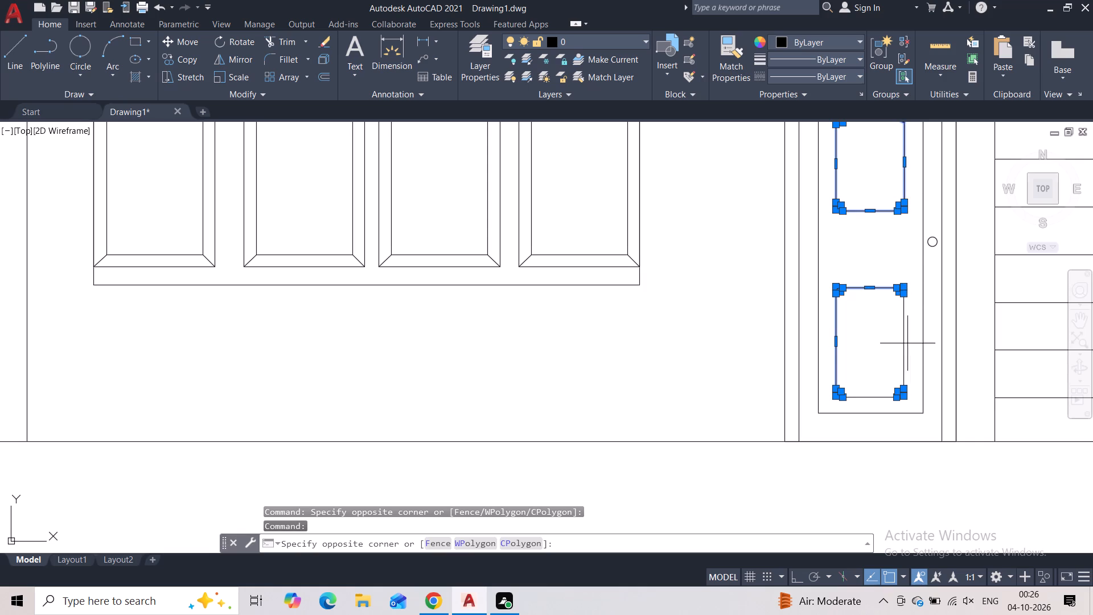
left_click(868, 398)
scroll(864, 301, "down", 1)
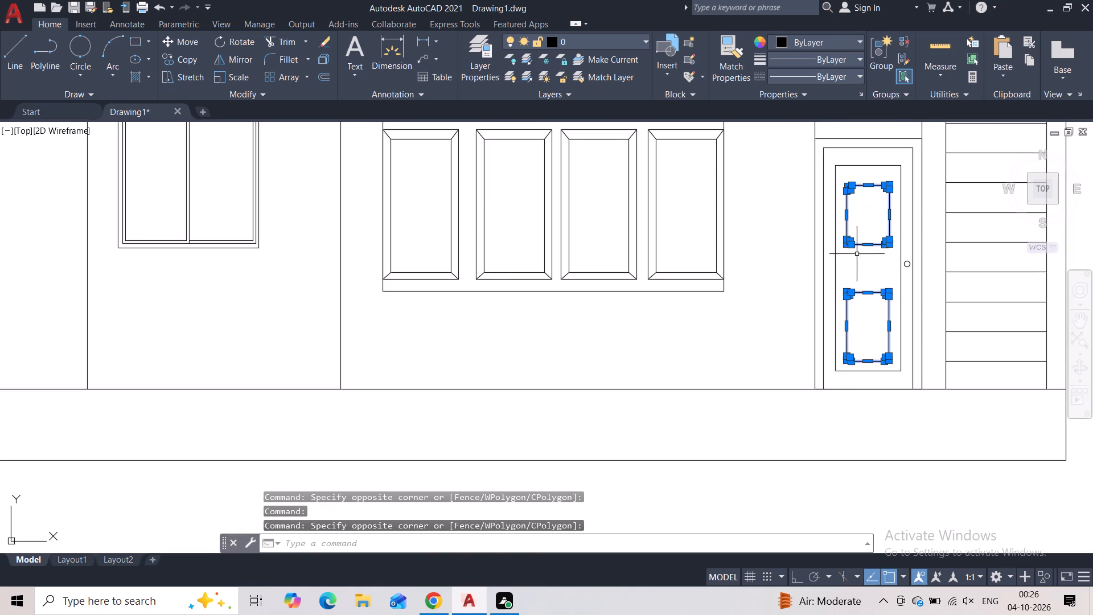
left_click(169, 59)
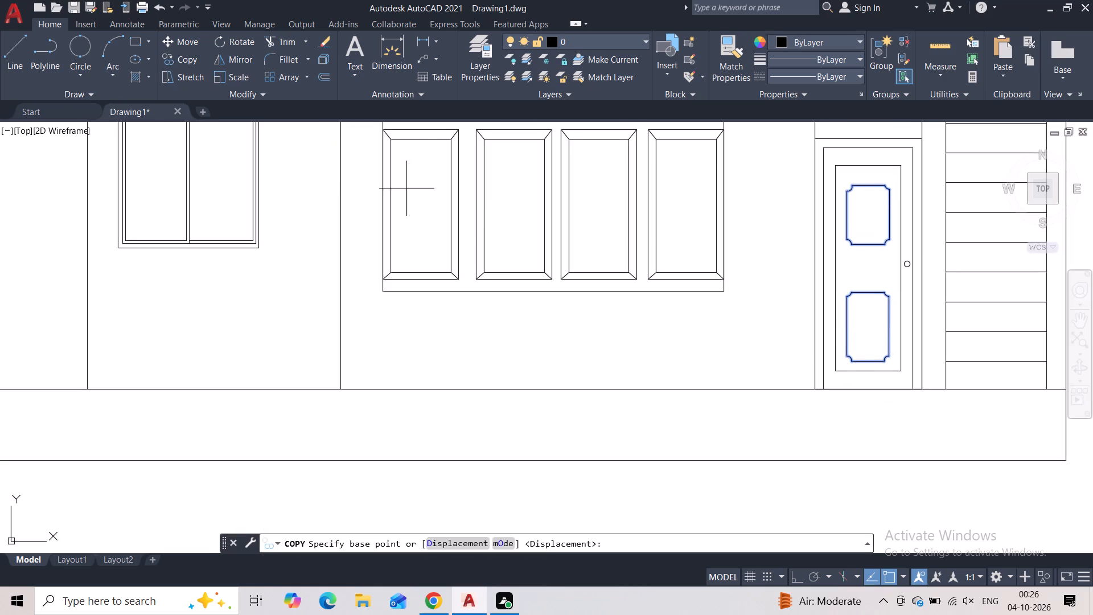
left_click(866, 271)
middle_click_drag(757, 266, 757, 456)
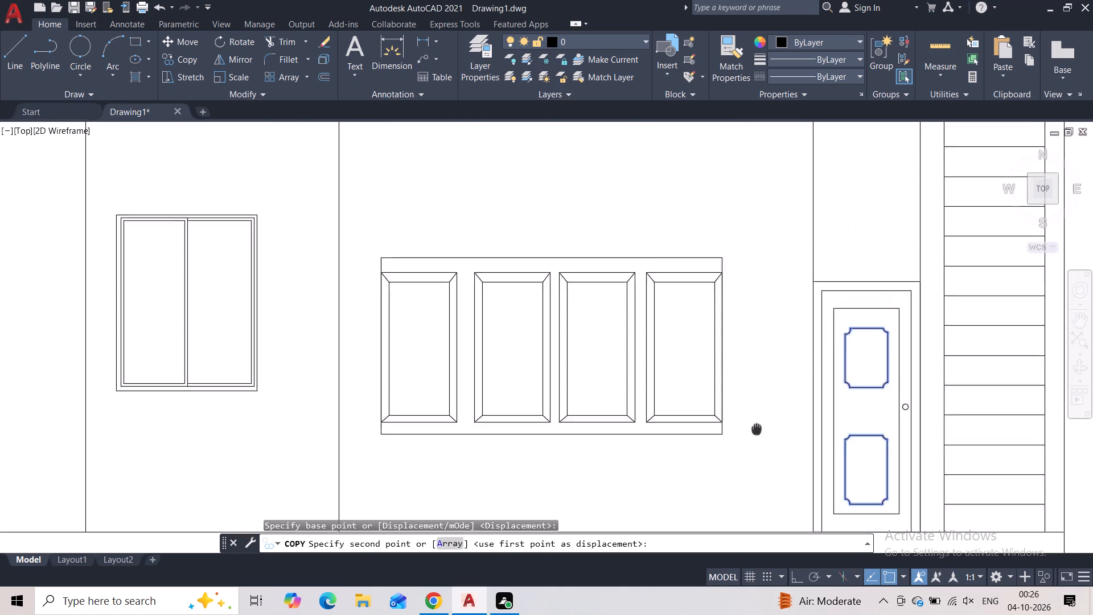
middle_click_drag(757, 456, 752, 533)
scroll(648, 401, "down", 2)
scroll(552, 272, "up", 2)
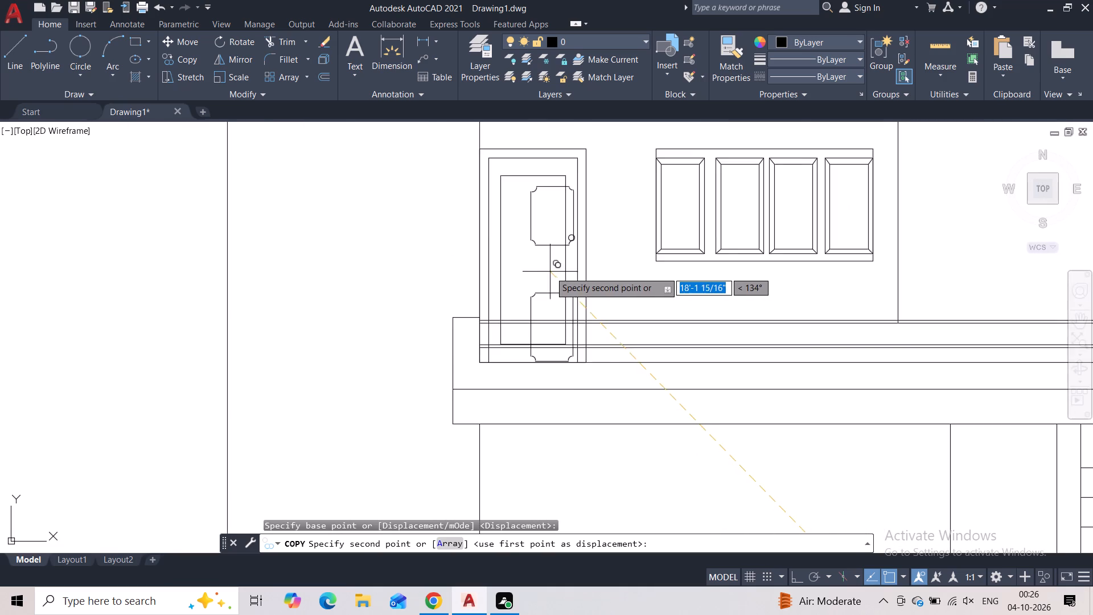
scroll(550, 272, "up", 1)
scroll(531, 263, "down", 2)
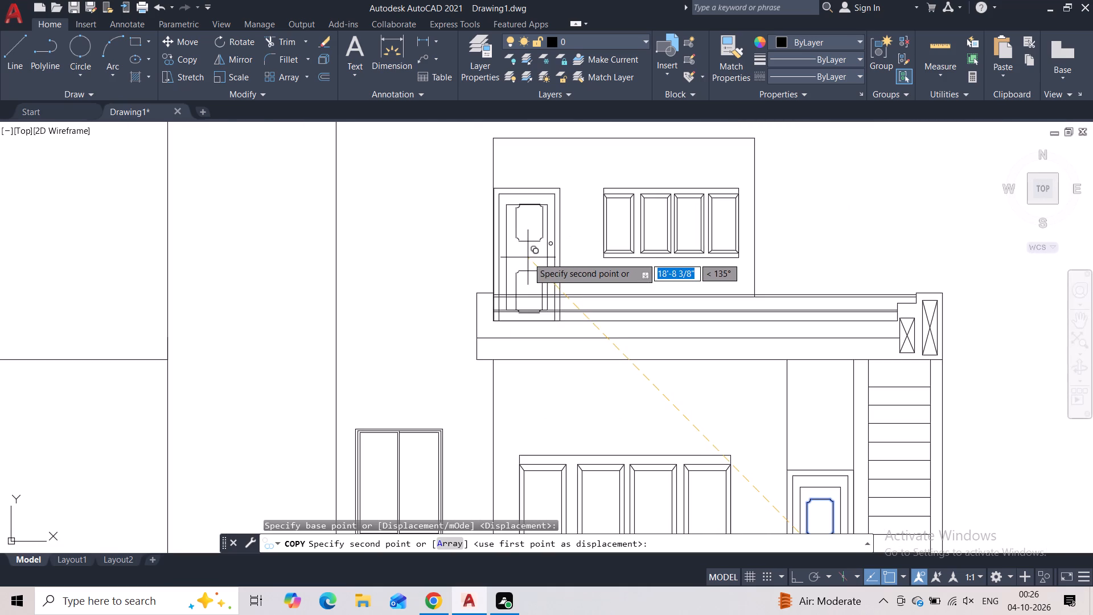
scroll(525, 253, "up", 2)
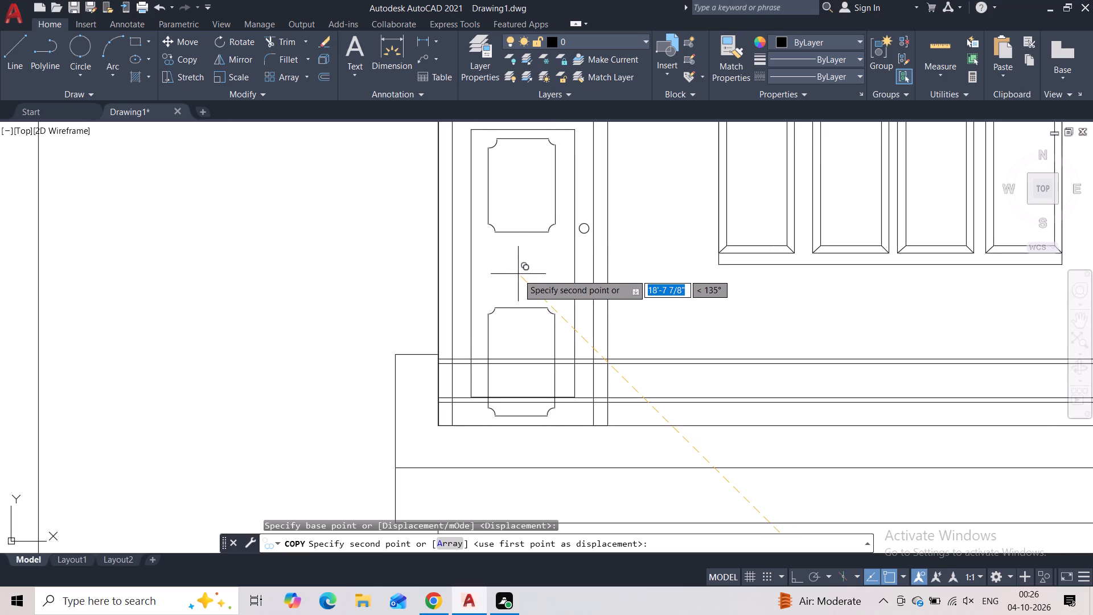
left_click(518, 274)
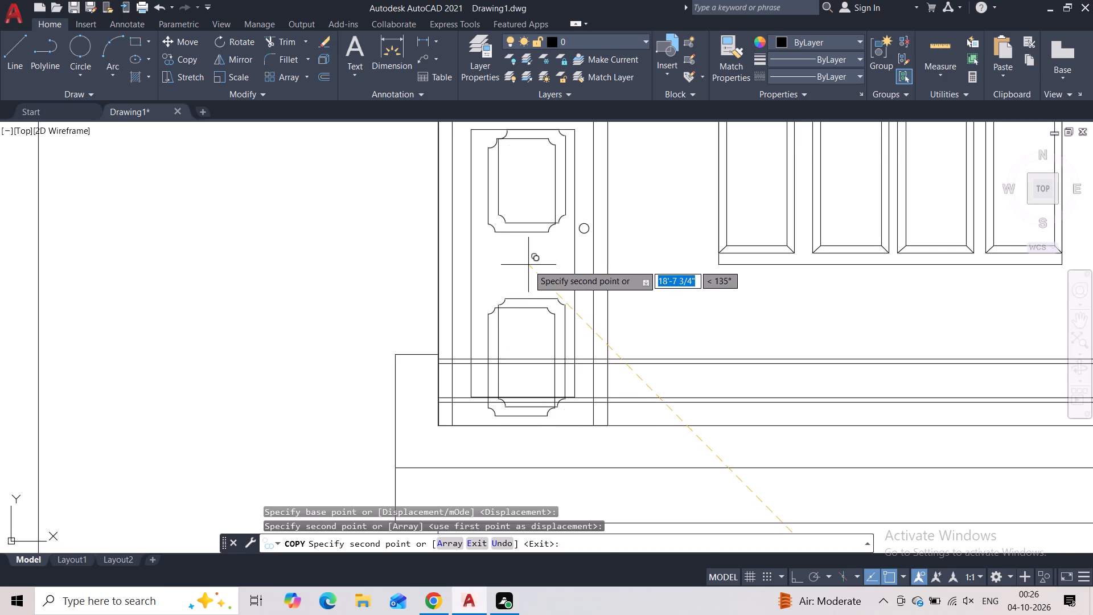
key("Escape")
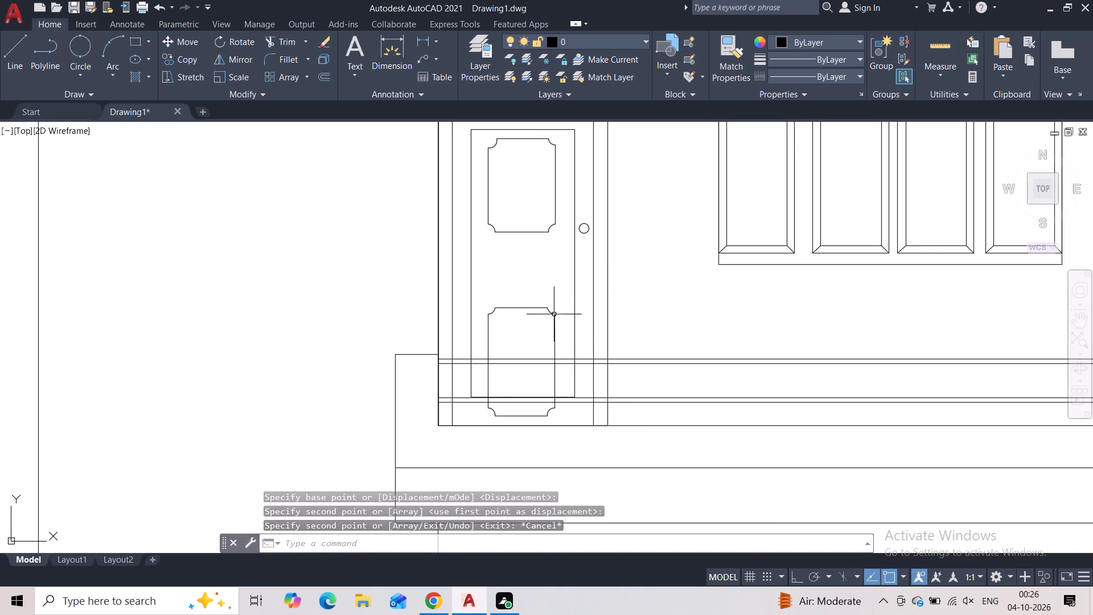
Move the upper-floor door's lower notched panel up about 1 foot, to just below the upper panel.
left_click(559, 309)
left_click(478, 341)
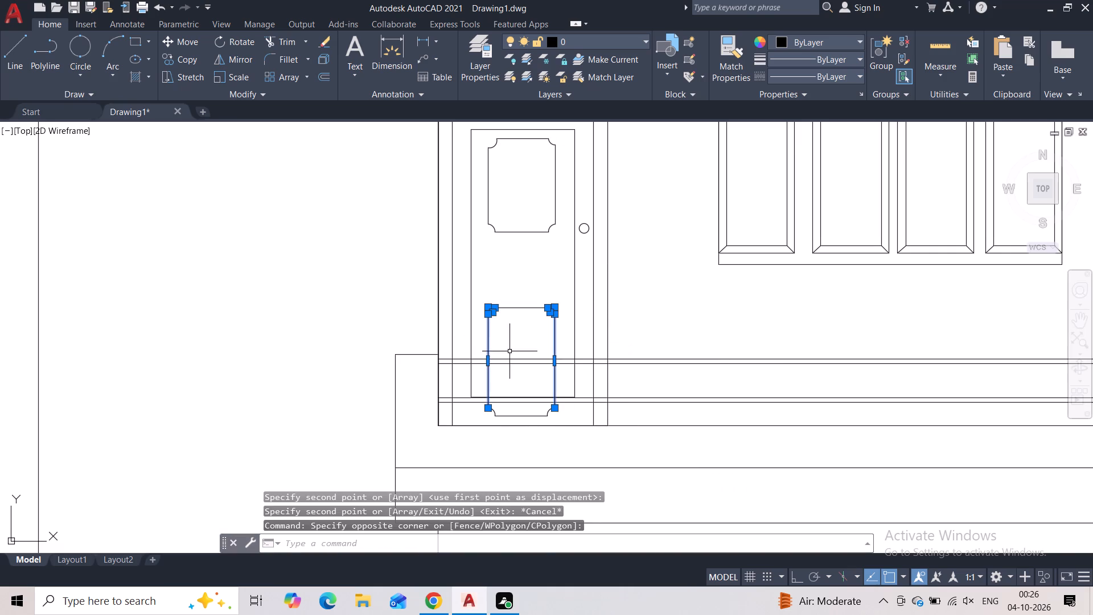
left_click(495, 415)
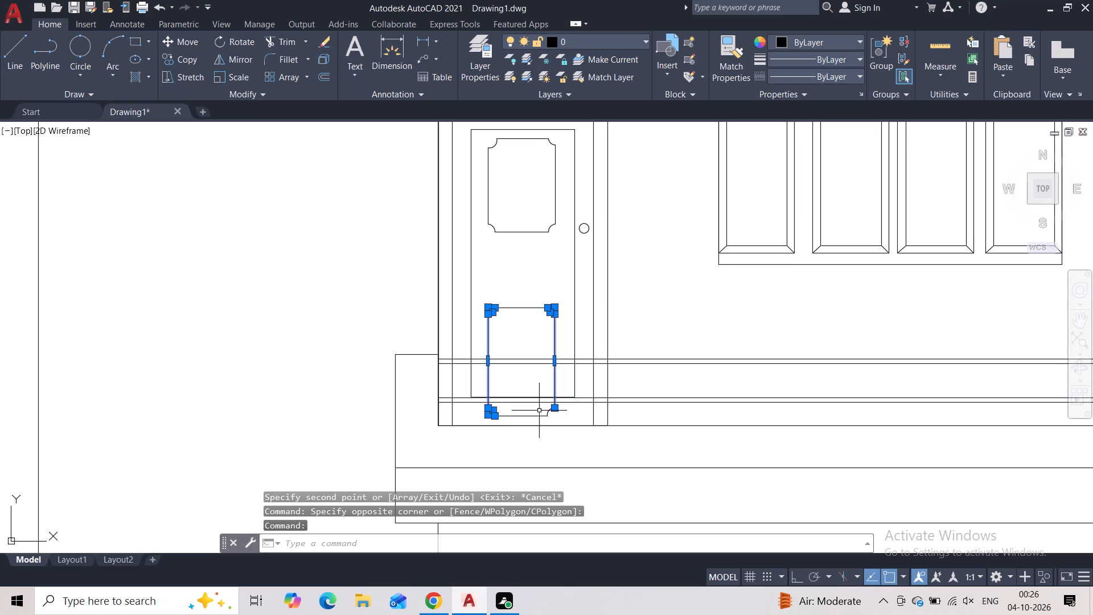
left_click(548, 413)
left_click(536, 415)
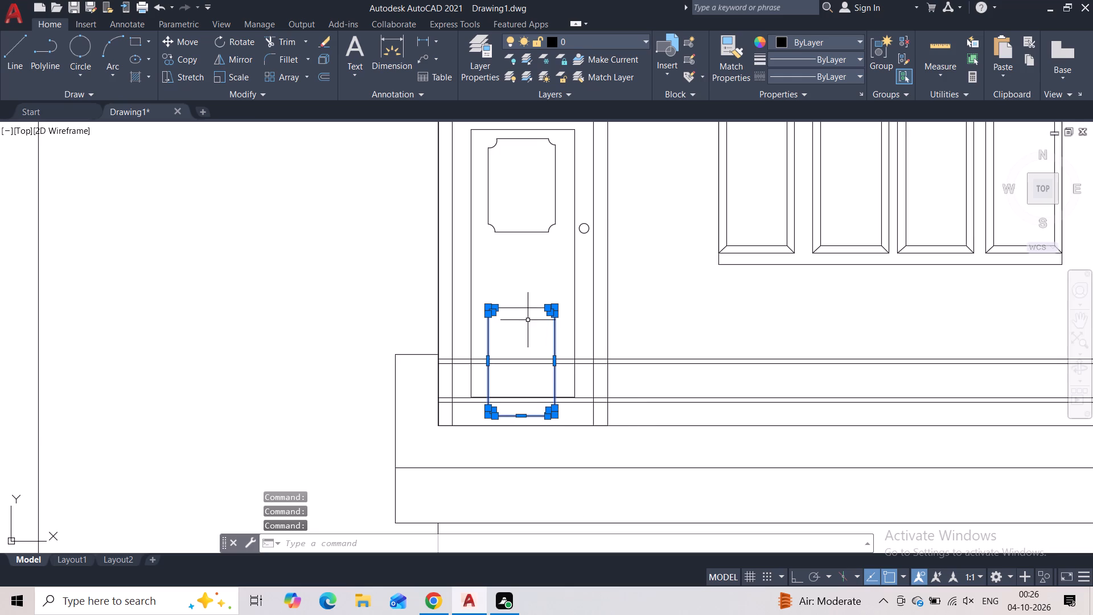
left_click(525, 309)
left_click(184, 45)
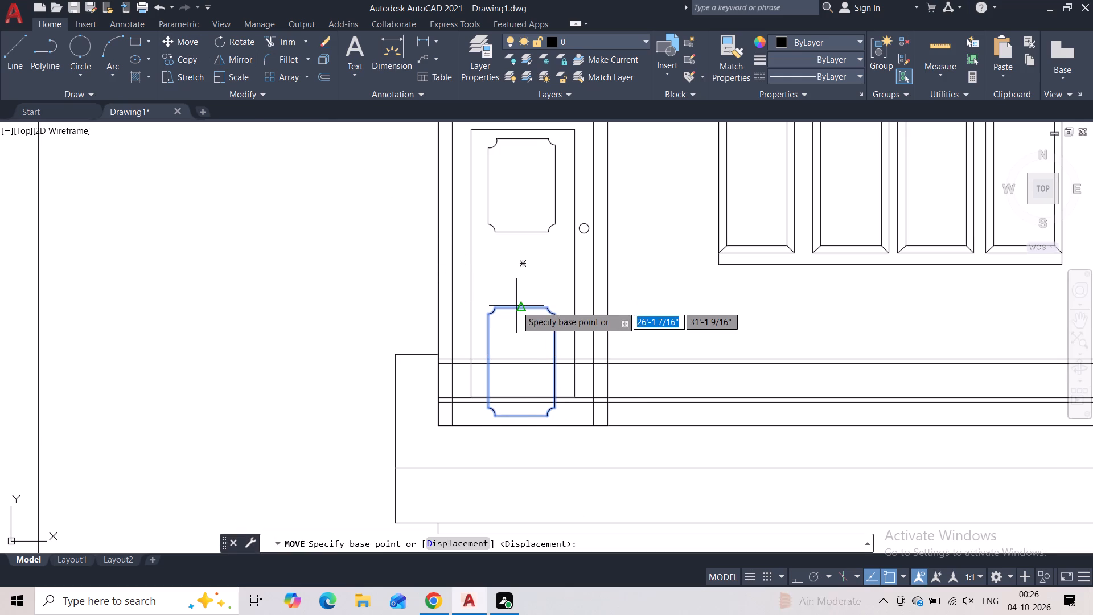
left_click(516, 307)
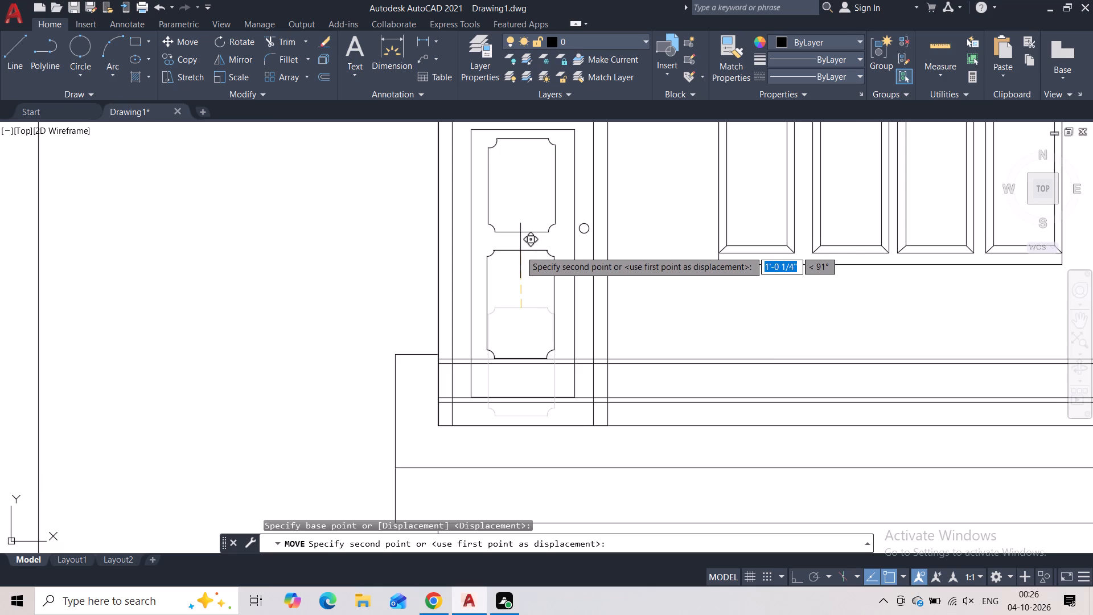
left_click(521, 245)
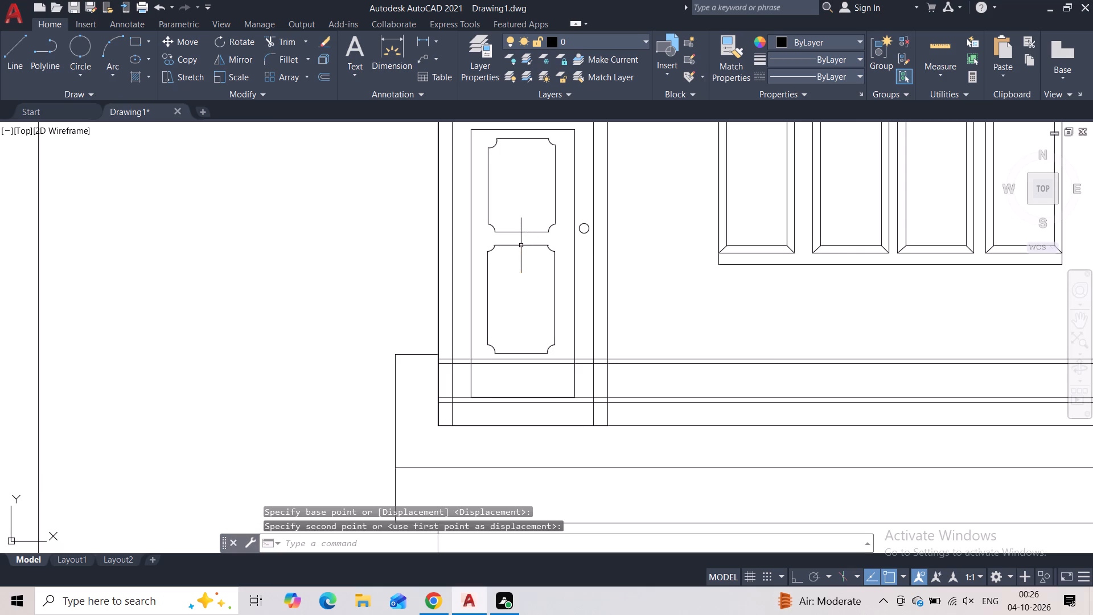
Draw a line from the tower's top-right corner horizontally across to above the upper room's right edge, and down to that room's top-right corner.
scroll(614, 252, "down", 2)
middle_click_drag(732, 410, 695, 352)
scroll(695, 352, "down", 1)
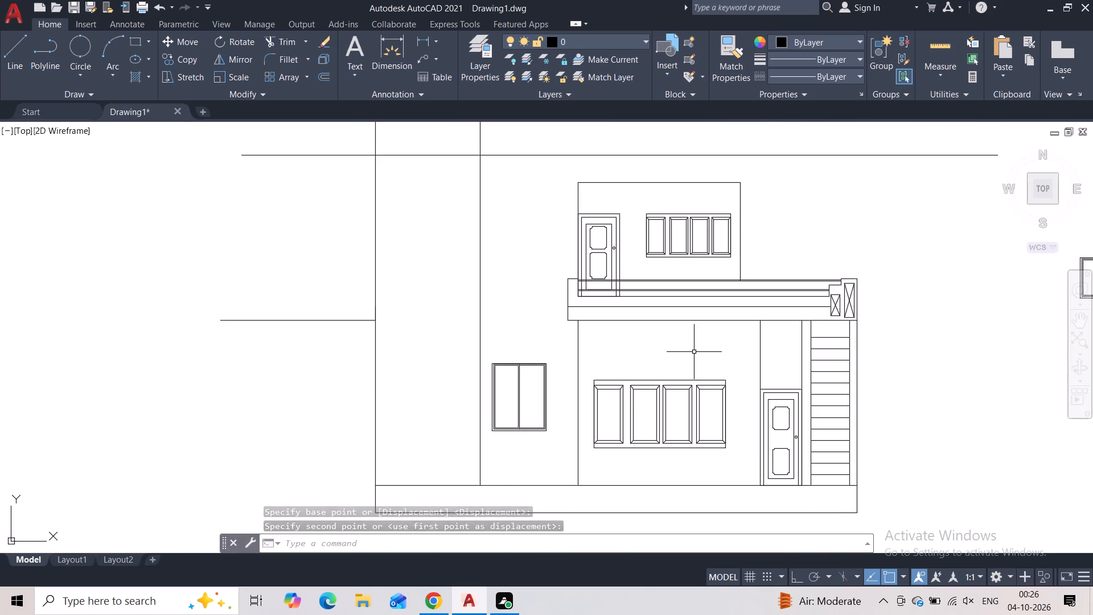
middle_click_drag(800, 251, 799, 251)
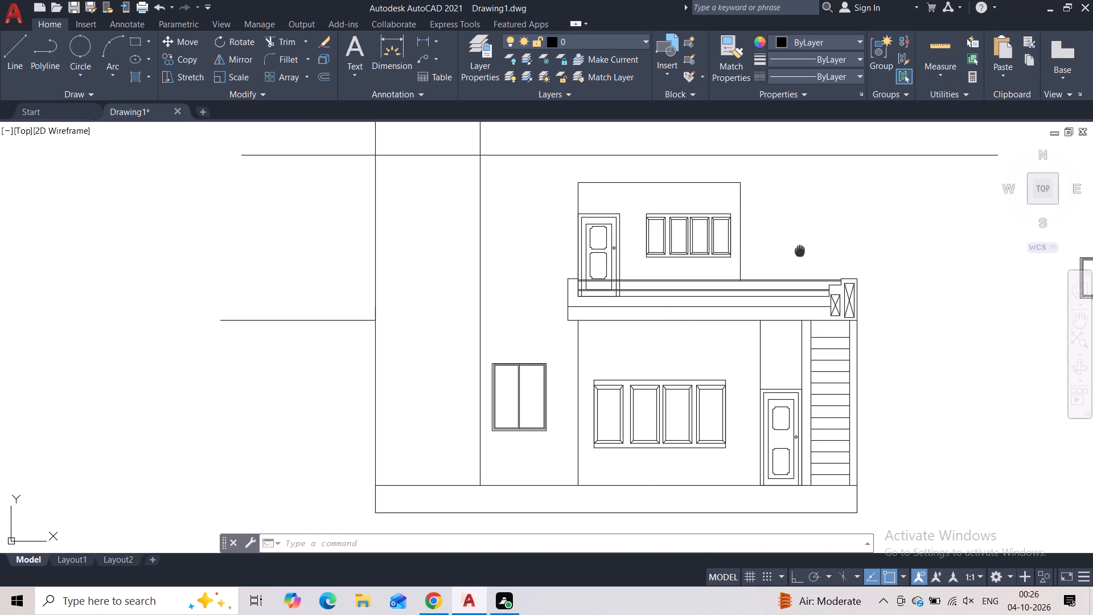
middle_click_drag(799, 251, 774, 370)
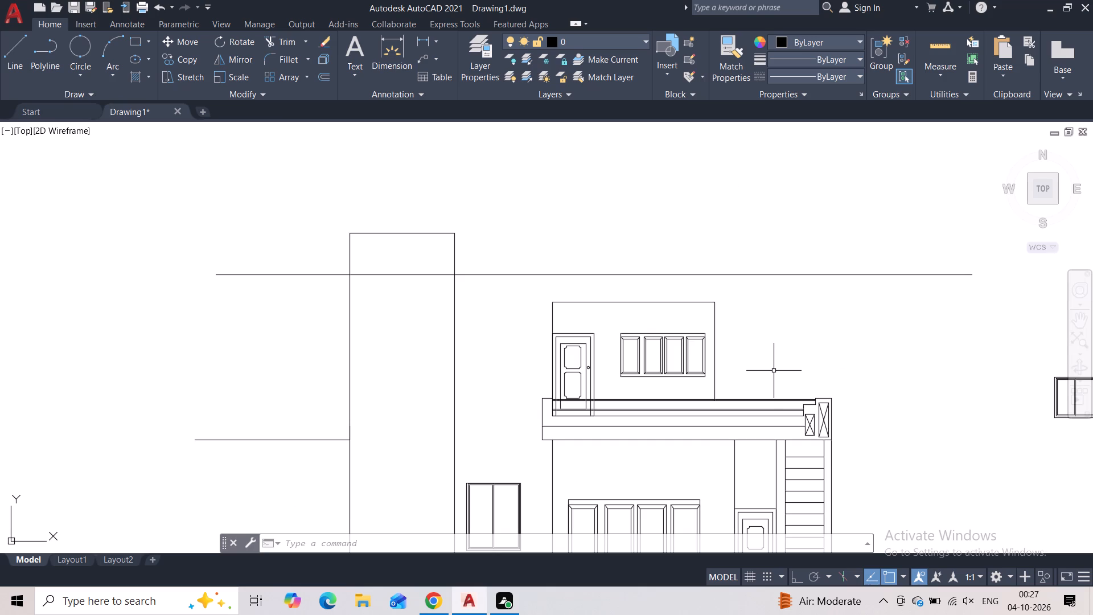
middle_click_drag(765, 349, 750, 350)
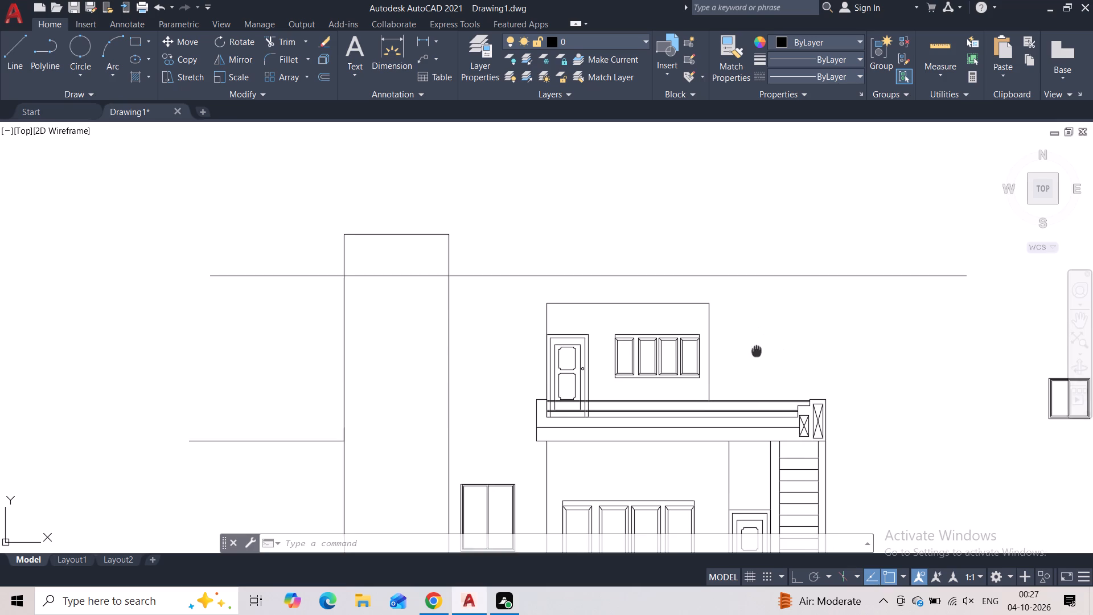
middle_click_drag(750, 350, 598, 302)
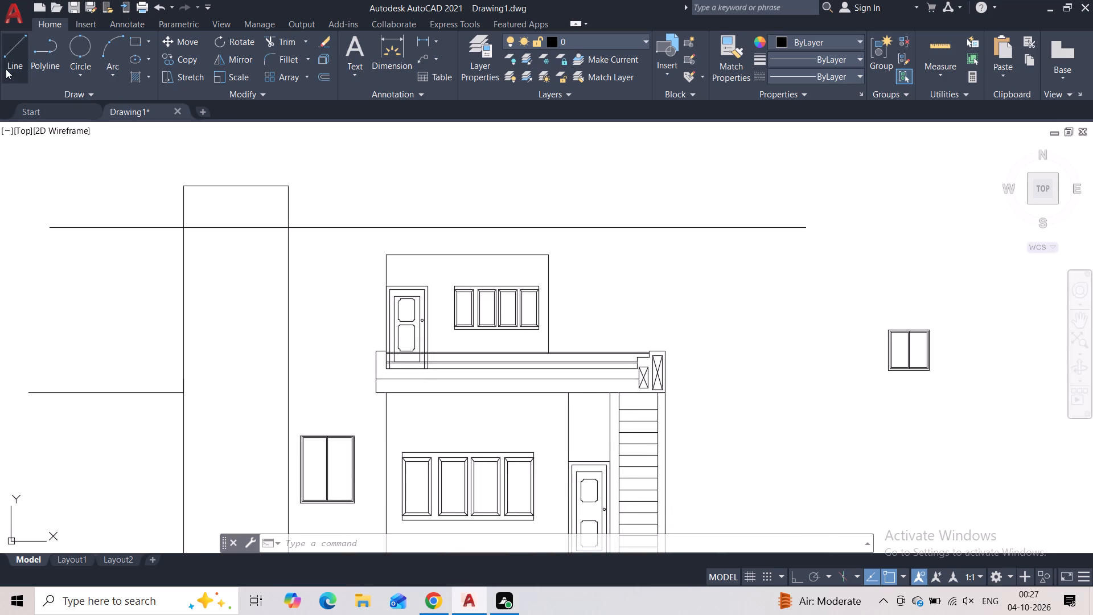
left_click(23, 39)
scroll(563, 293, "down", 1)
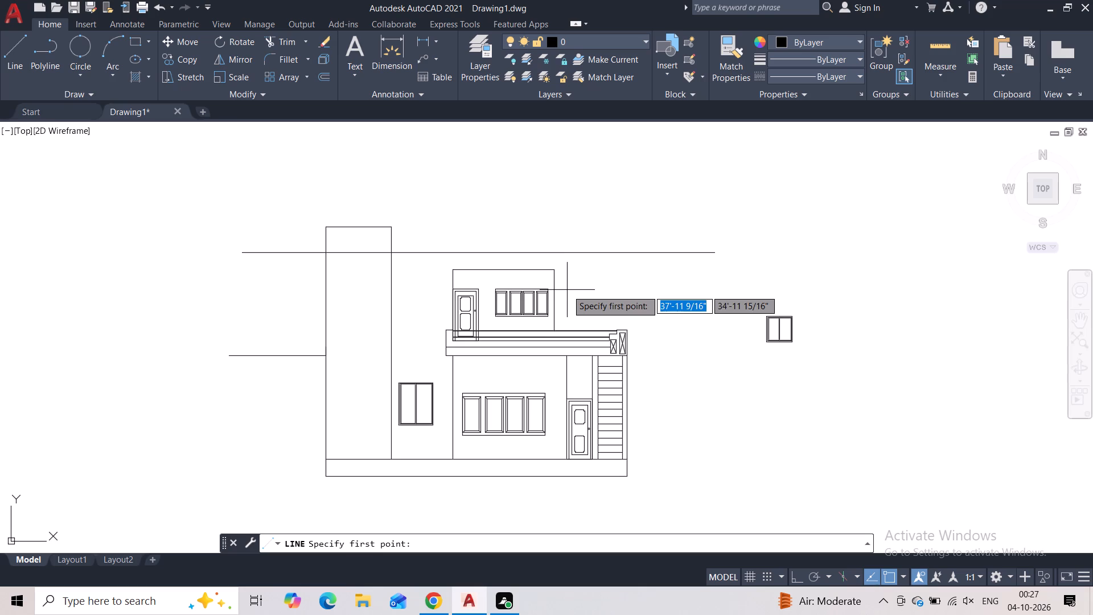
left_click(391, 227)
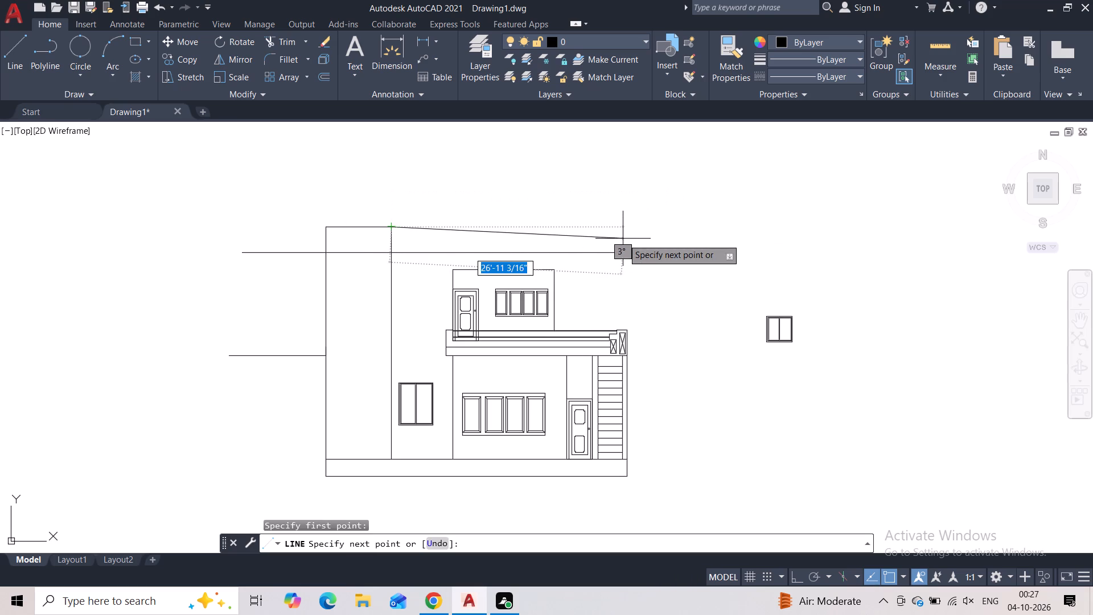
left_click(557, 227)
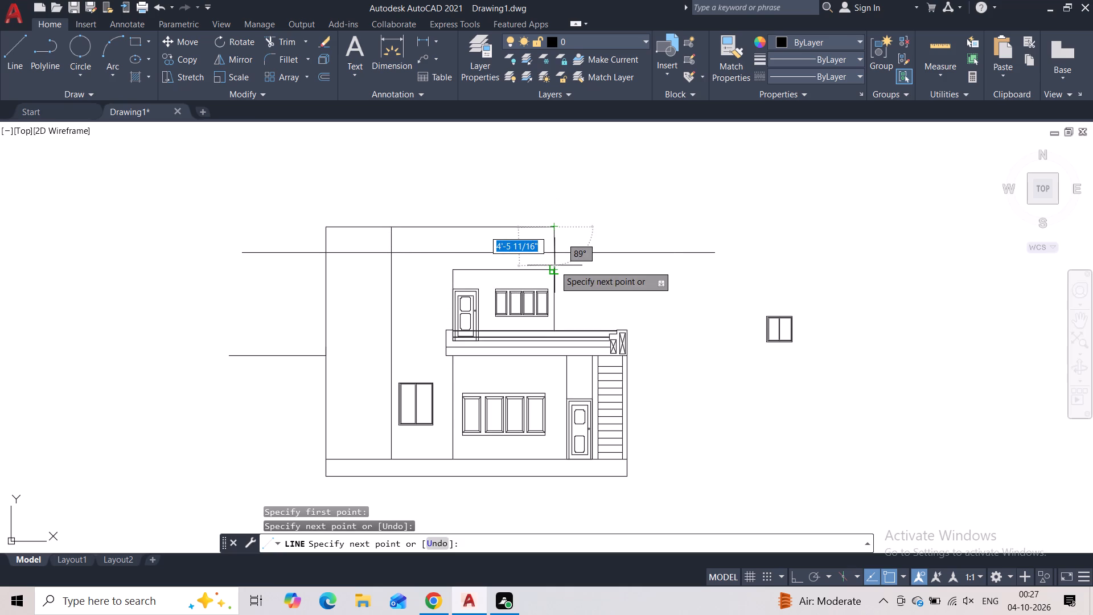
left_click(554, 265)
key("Escape")
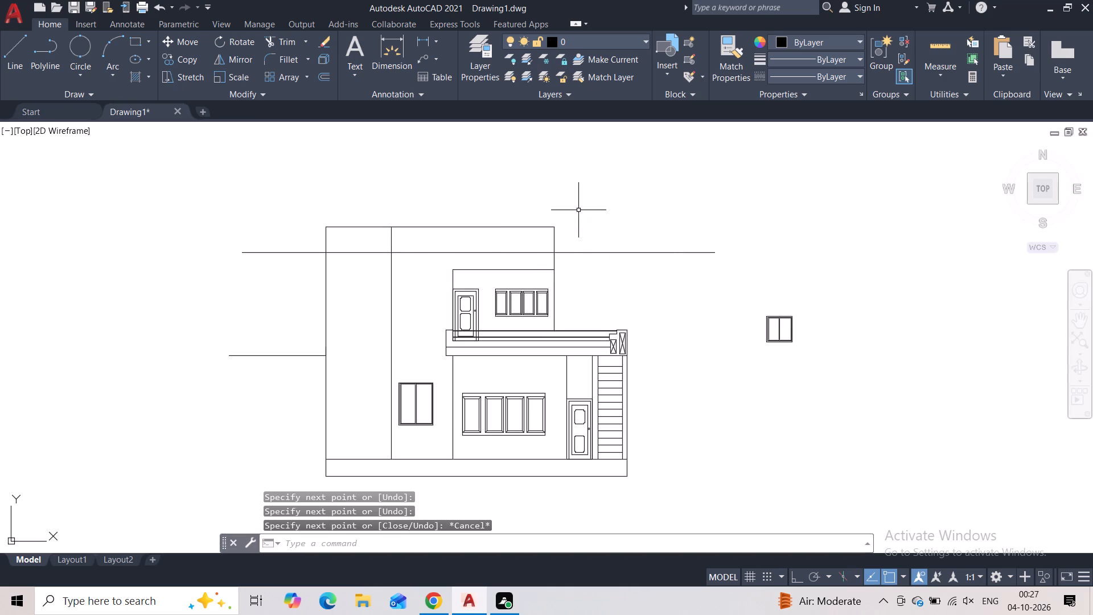
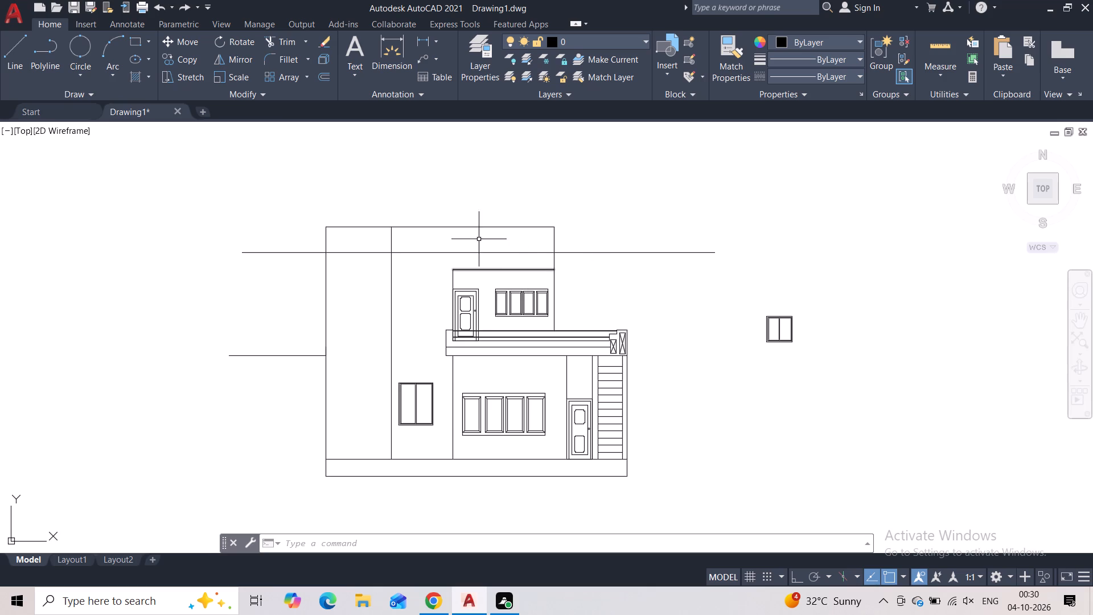
Draw an orthogonal line outline from the parapet's top-right corner up past the roofline, left about 8'-6", and down to the main roof's top-right corner.
left_click(17, 65)
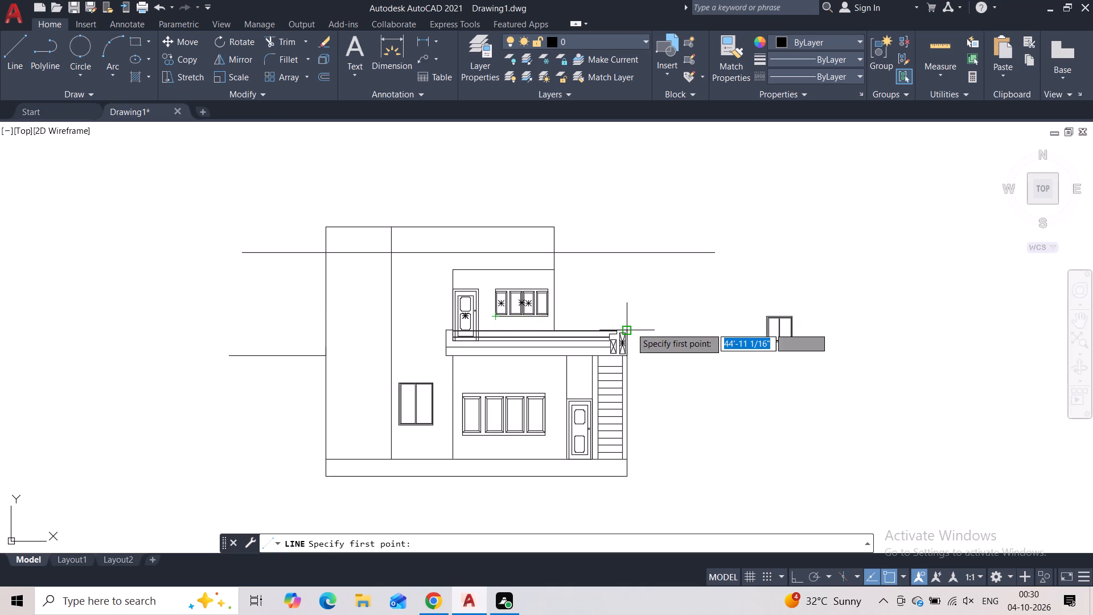
left_click(631, 327)
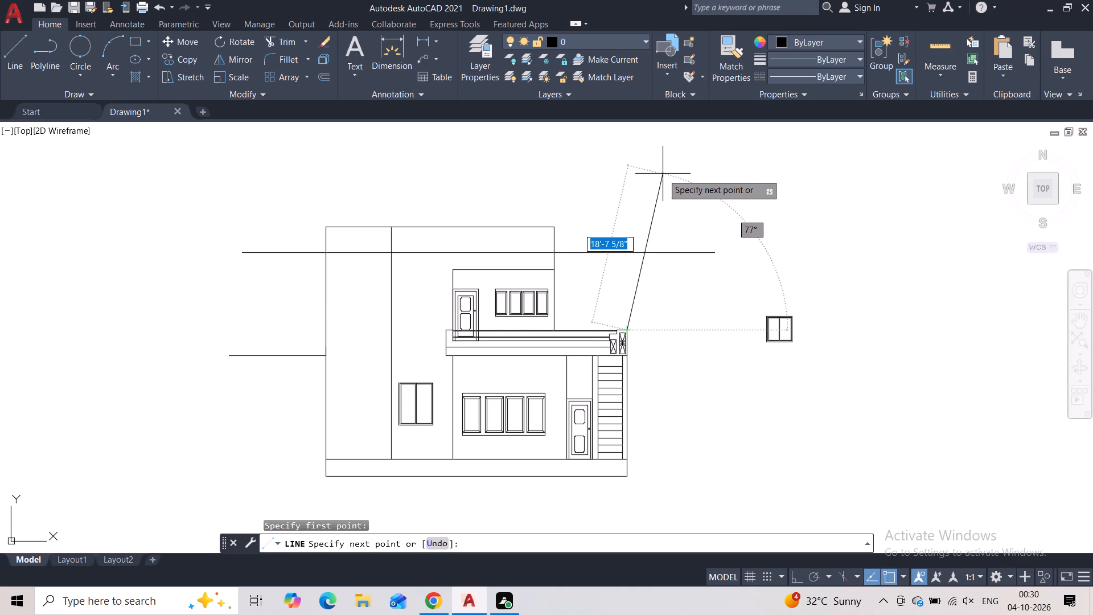
key("F8")
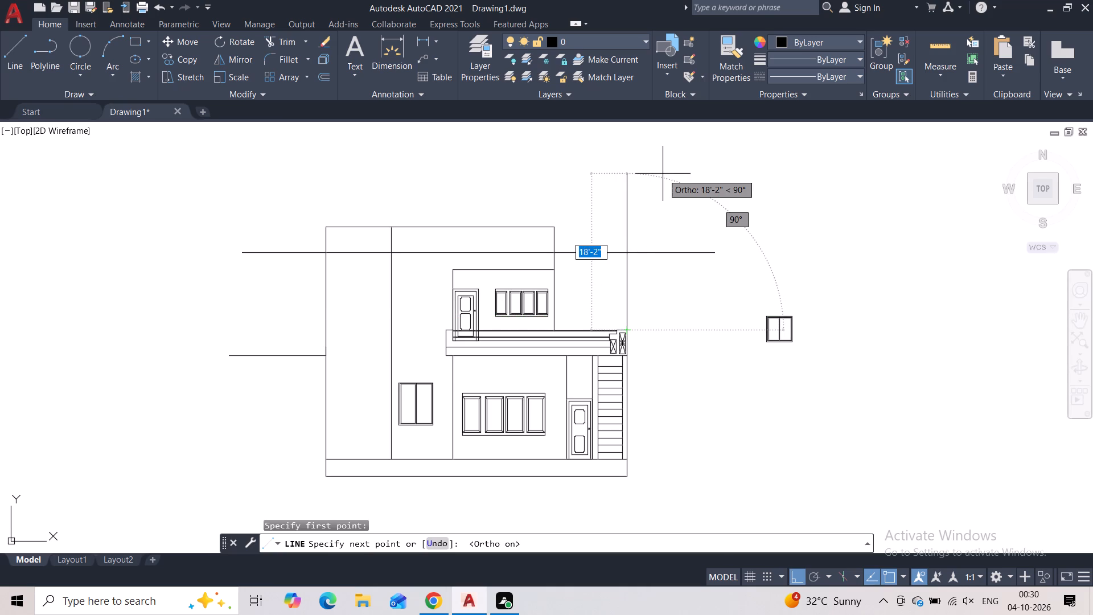
left_click(629, 165)
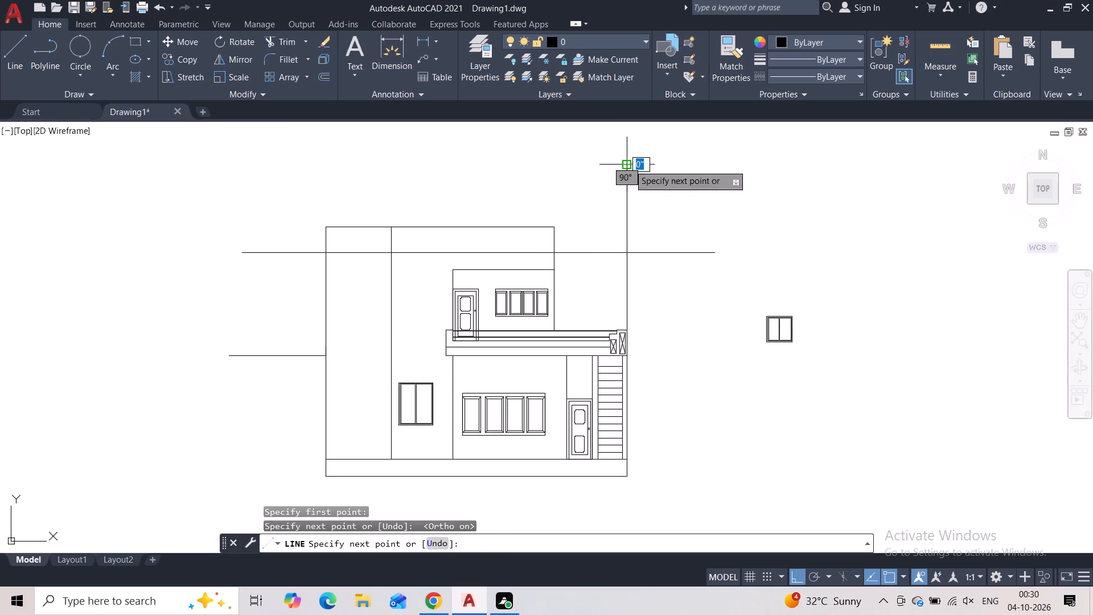
left_click(556, 165)
left_click(557, 223)
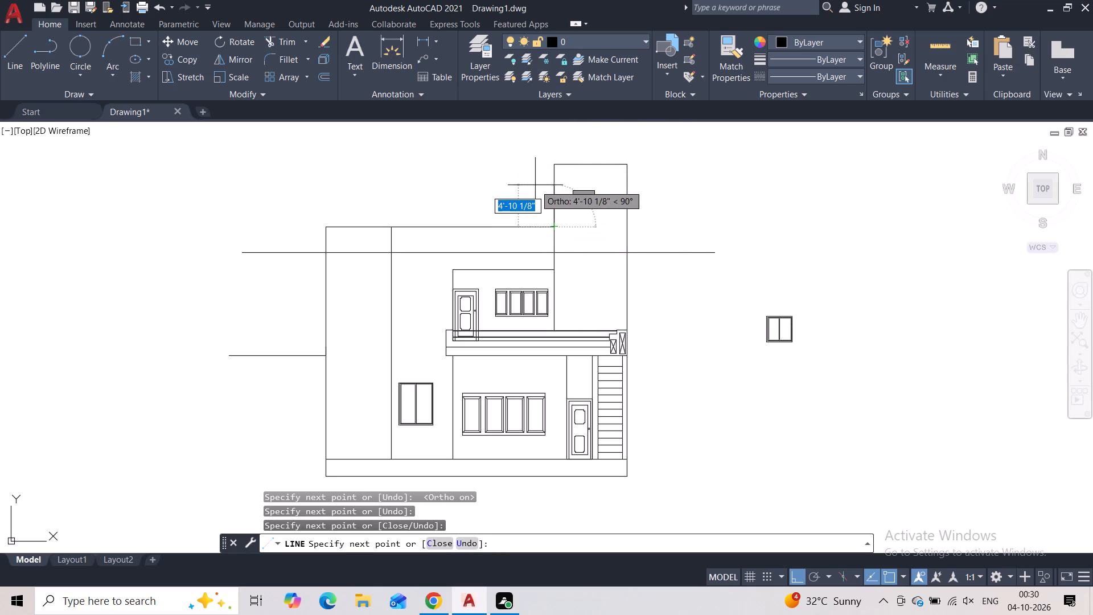
key("Escape")
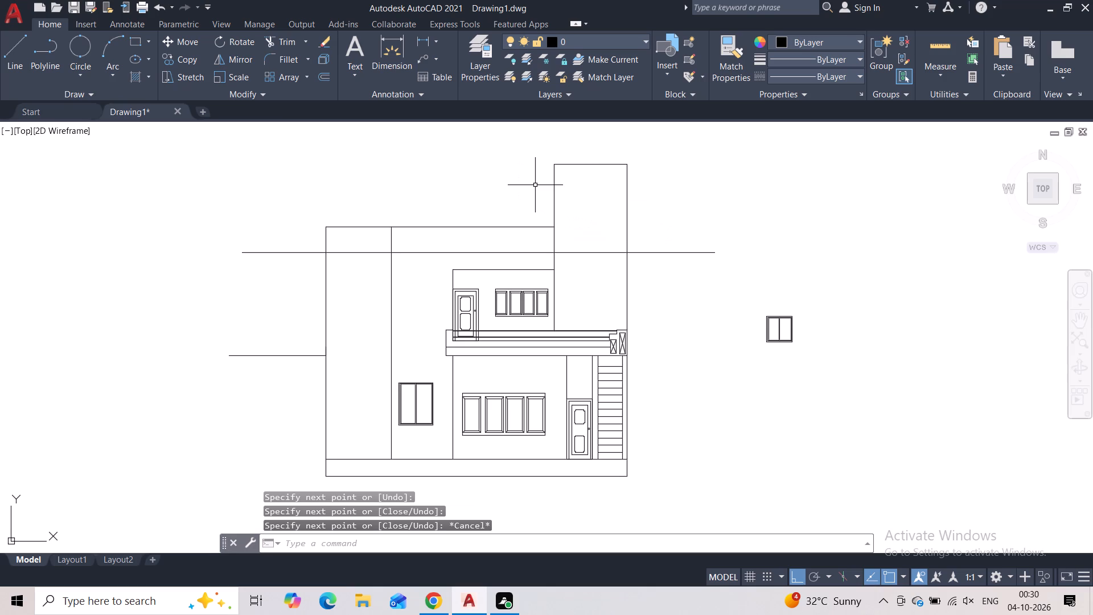
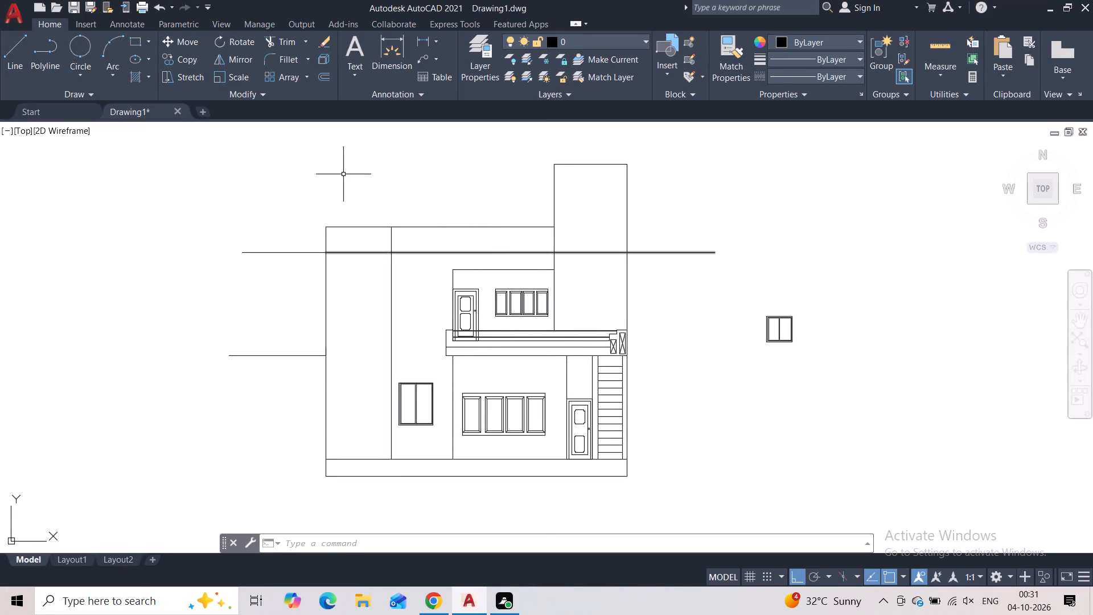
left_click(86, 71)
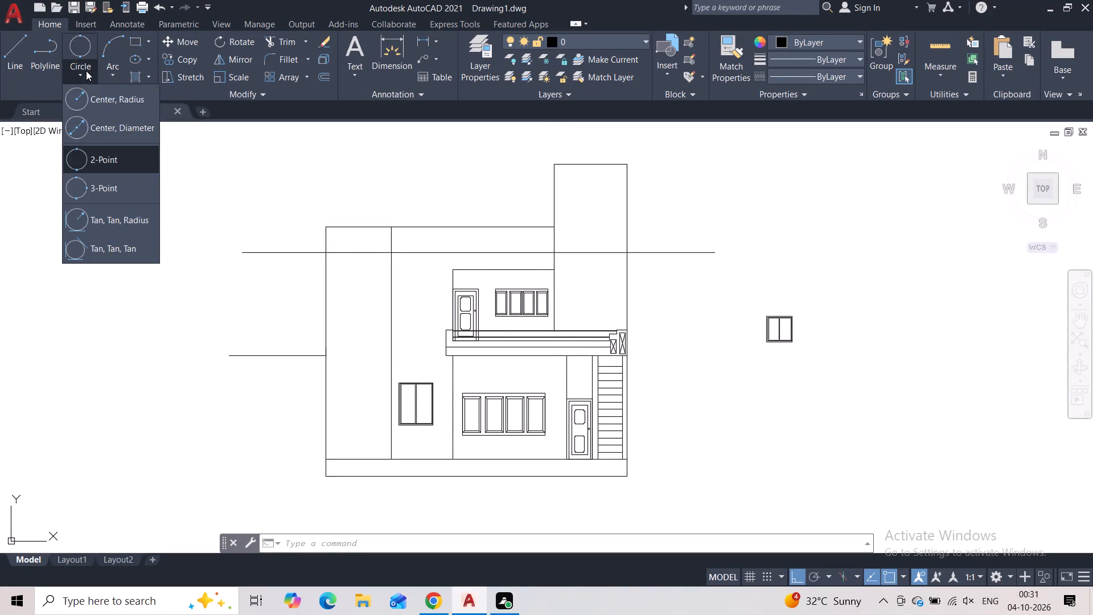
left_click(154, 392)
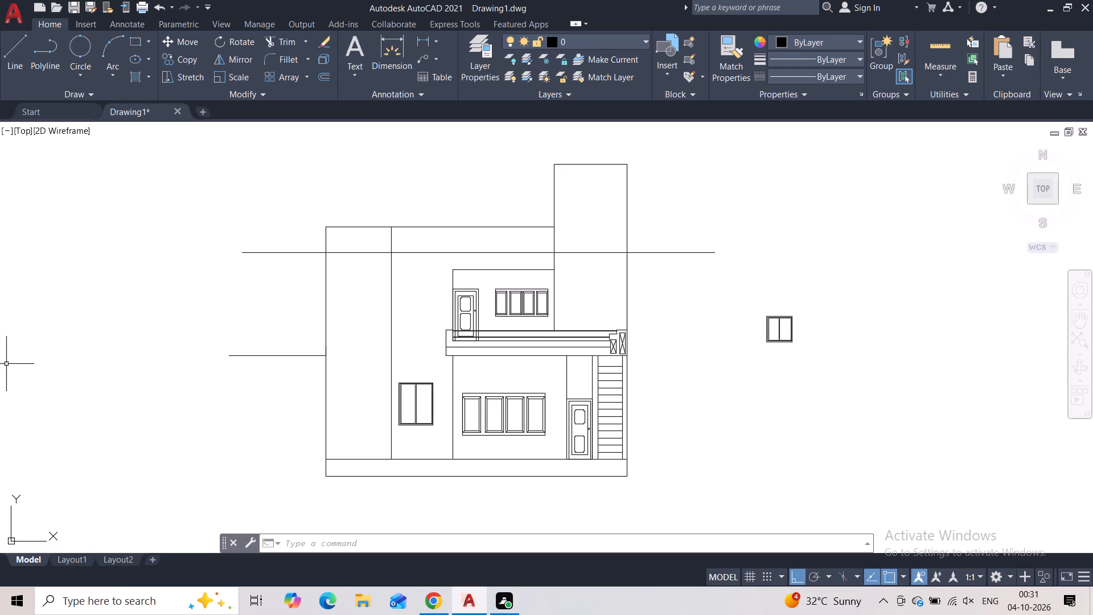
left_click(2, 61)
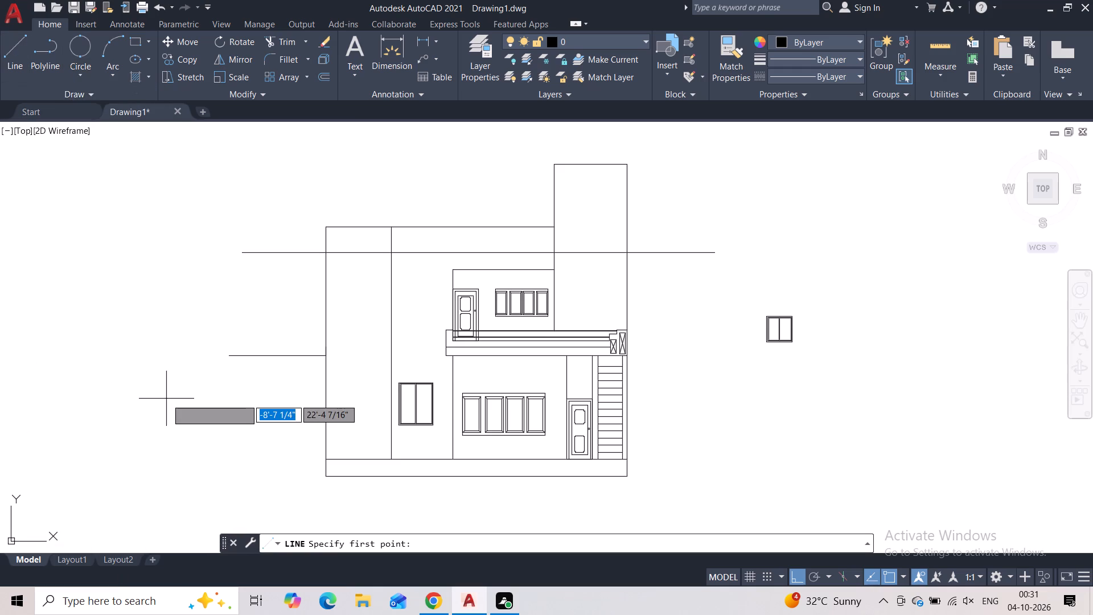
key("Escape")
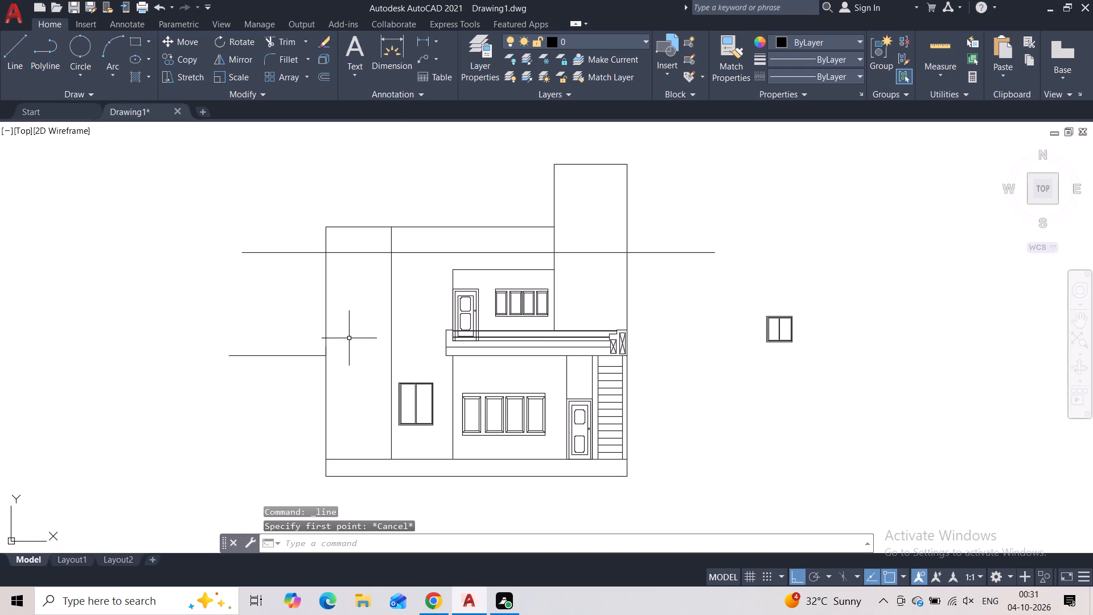
Trim the long horizontal line where it crosses the stair tower and extends beyond the tower's outer edge.
left_click(275, 41)
left_click_drag(592, 242, 592, 249)
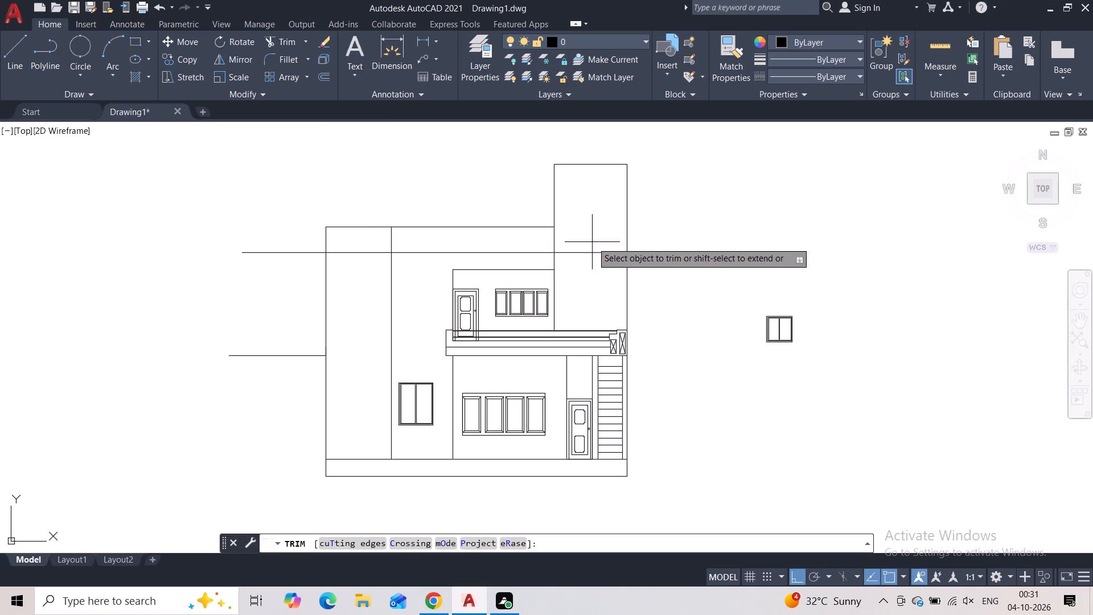
left_click_drag(592, 249, 592, 270)
left_click_drag(679, 234, 672, 290)
key("Escape")
Draw a rectangle about 4'-7" wide and 4'-9" high inside the stair tower, just above the parapet.
left_click(17, 59)
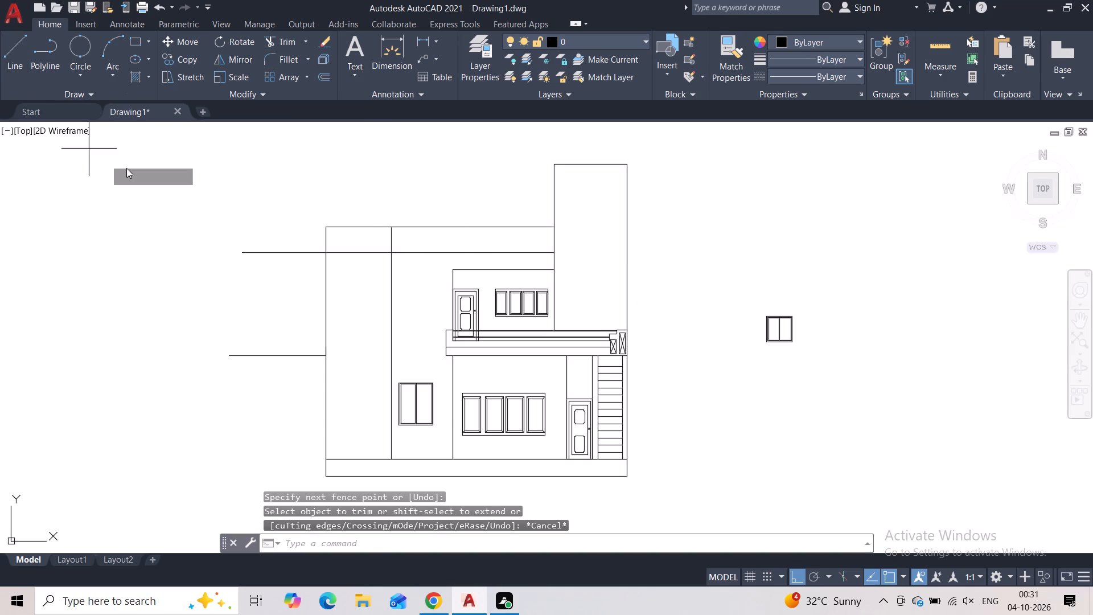
left_click(140, 45)
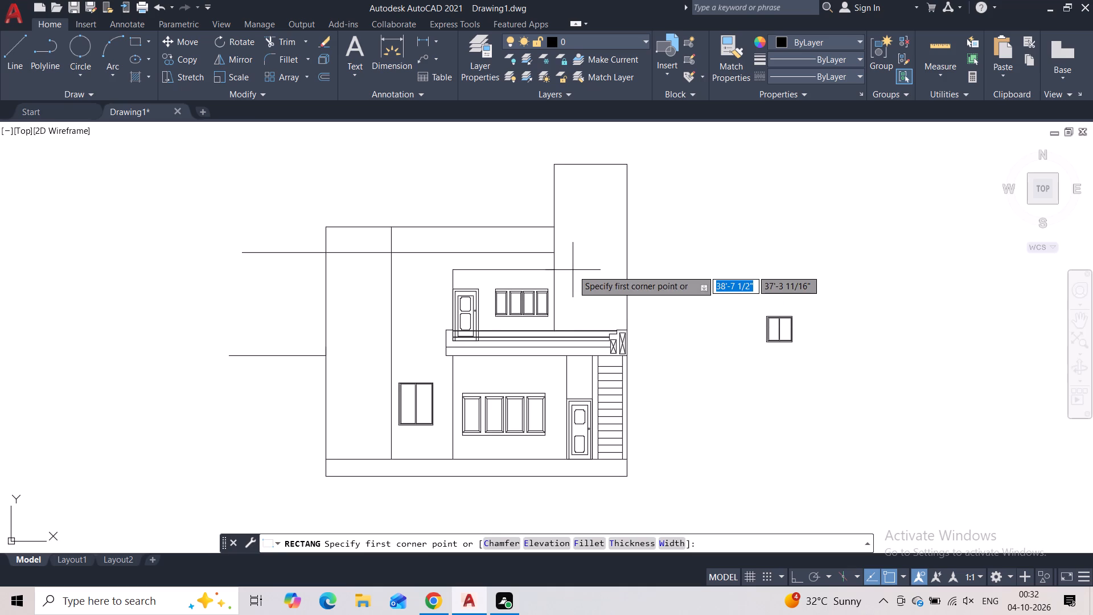
left_click(572, 282)
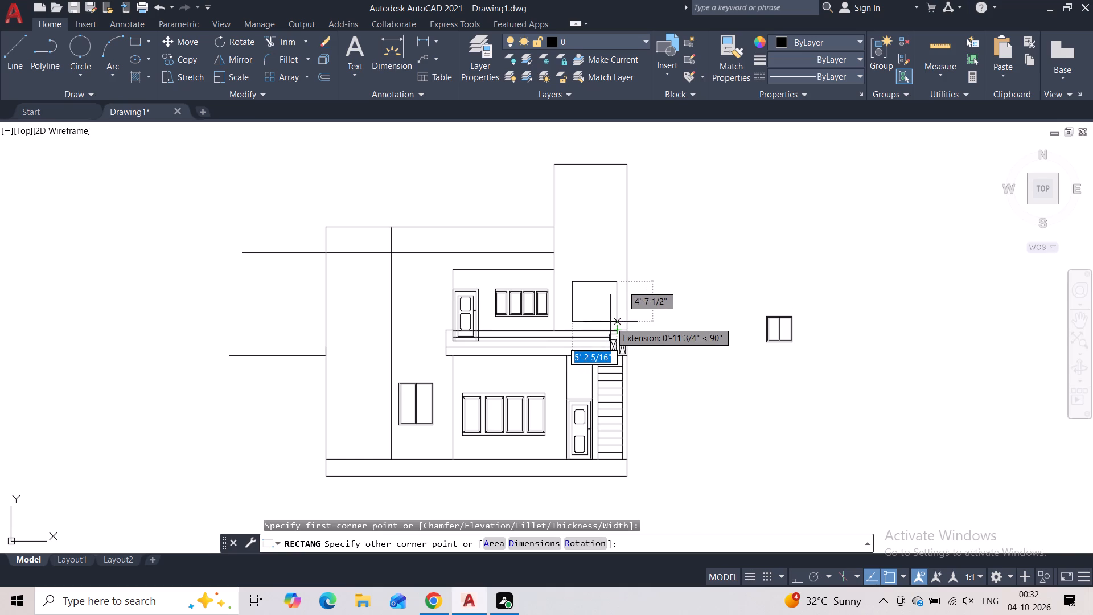
scroll(606, 321, "up", 3)
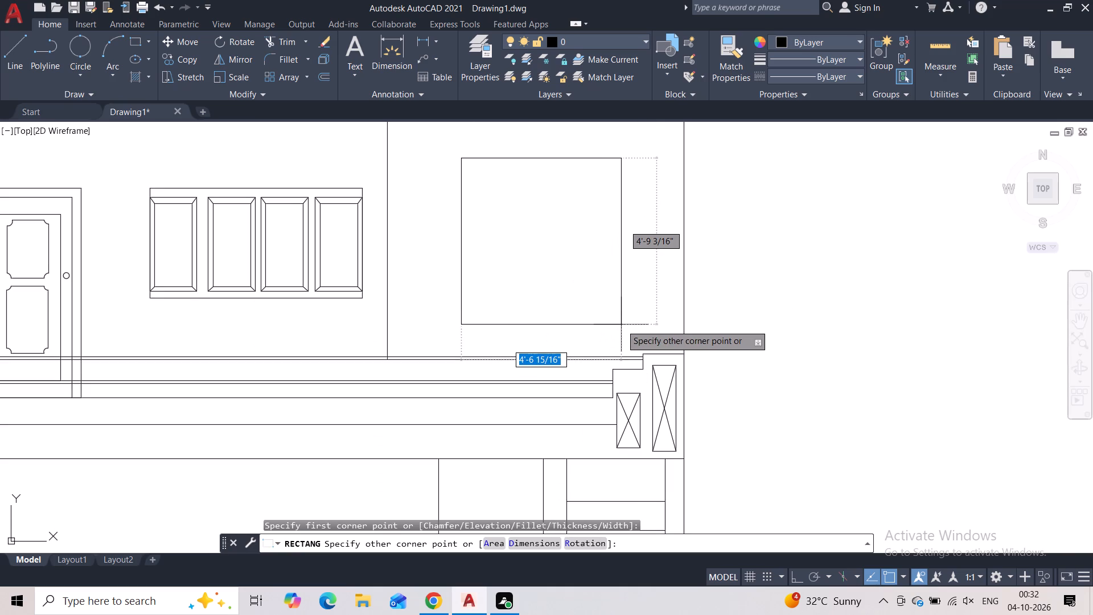
left_click(621, 325)
scroll(709, 238, "down", 1)
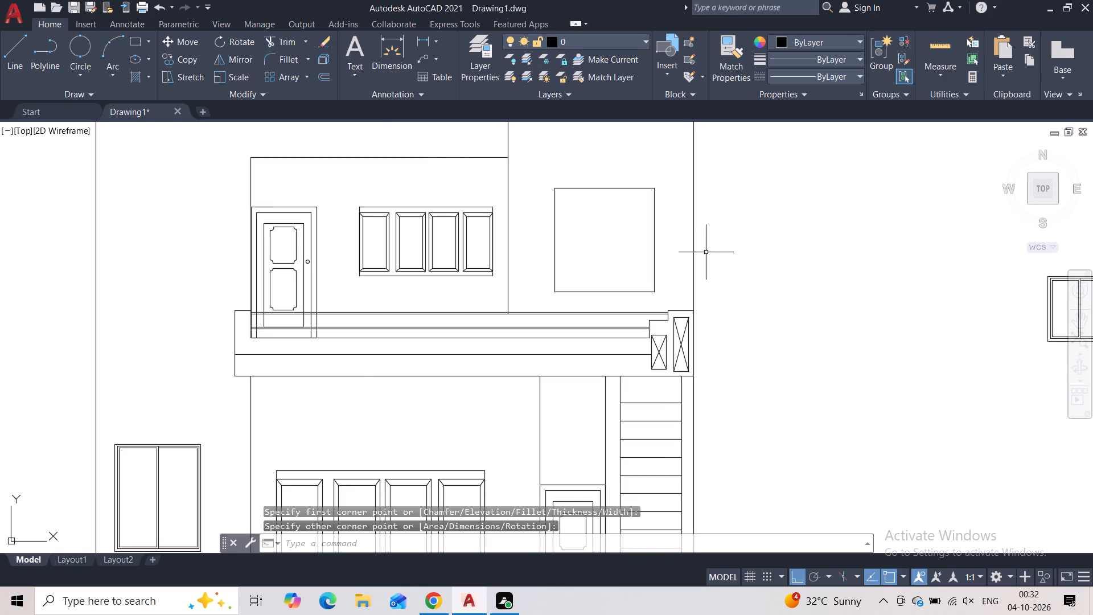
scroll(706, 253, "down", 2)
middle_click_drag(725, 239, 725, 301)
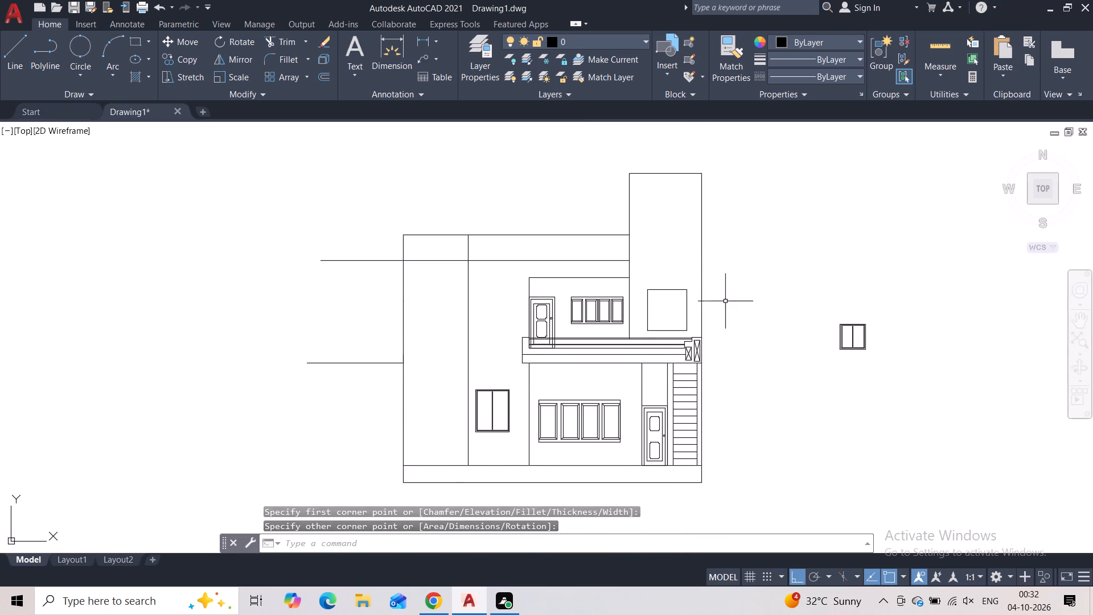
Shift the rectangle in the stair tower slightly left, keeping its height, with the Stretch command.
scroll(668, 296, "up", 1)
left_click(663, 284)
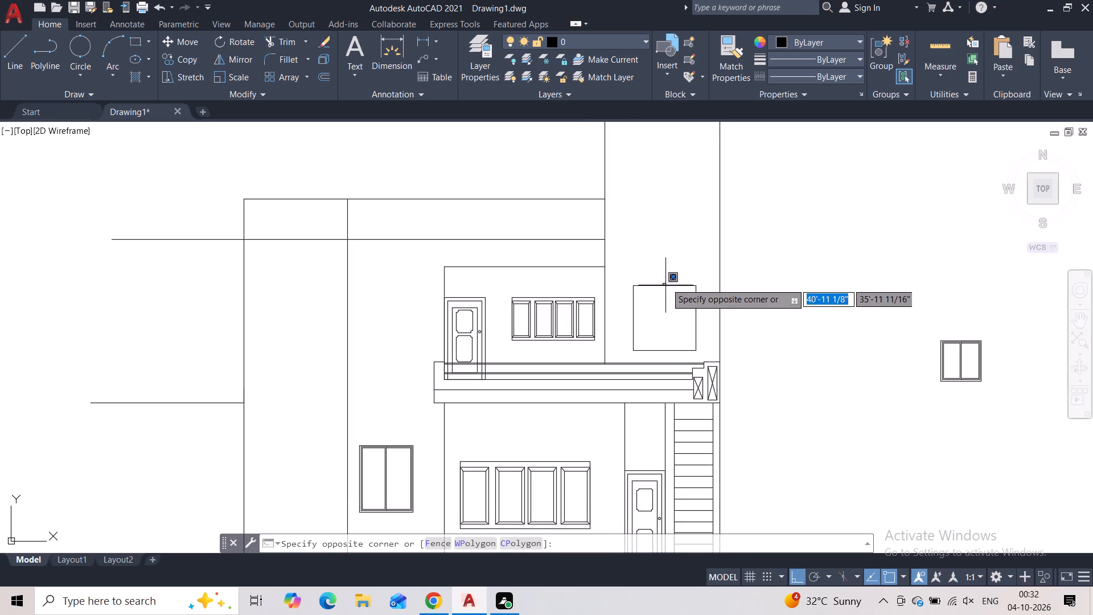
key("Escape")
scroll(673, 273, "down", 2)
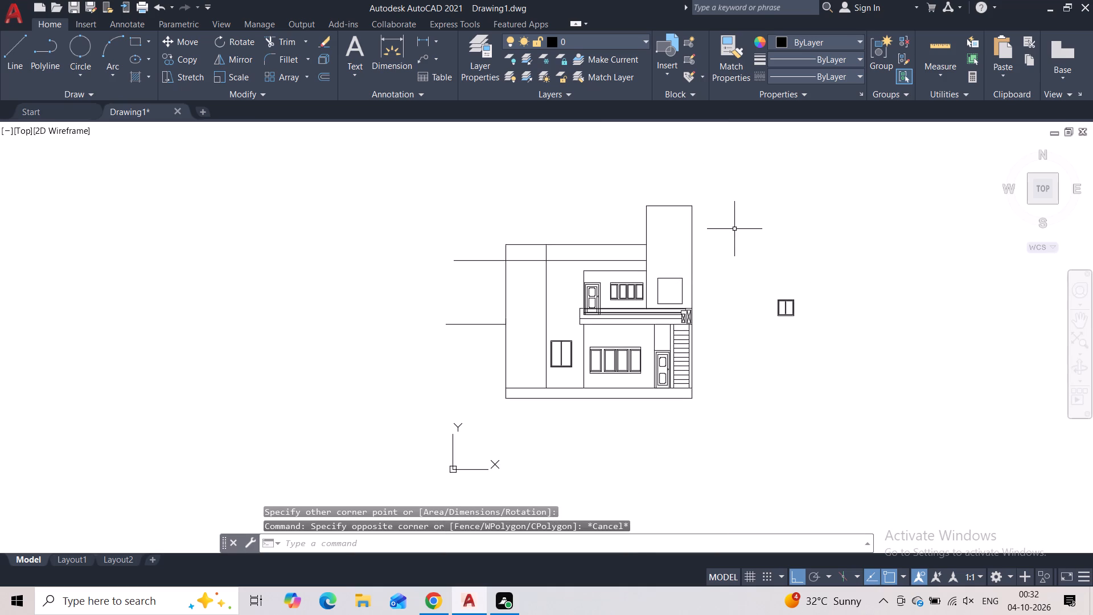
scroll(681, 268, "up", 3)
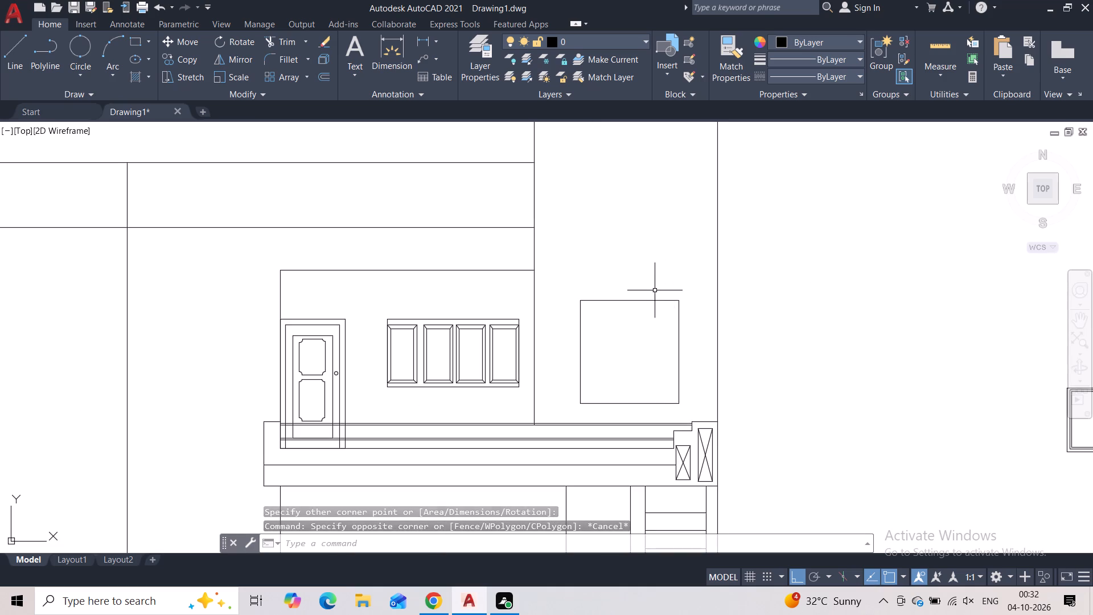
left_click(578, 307)
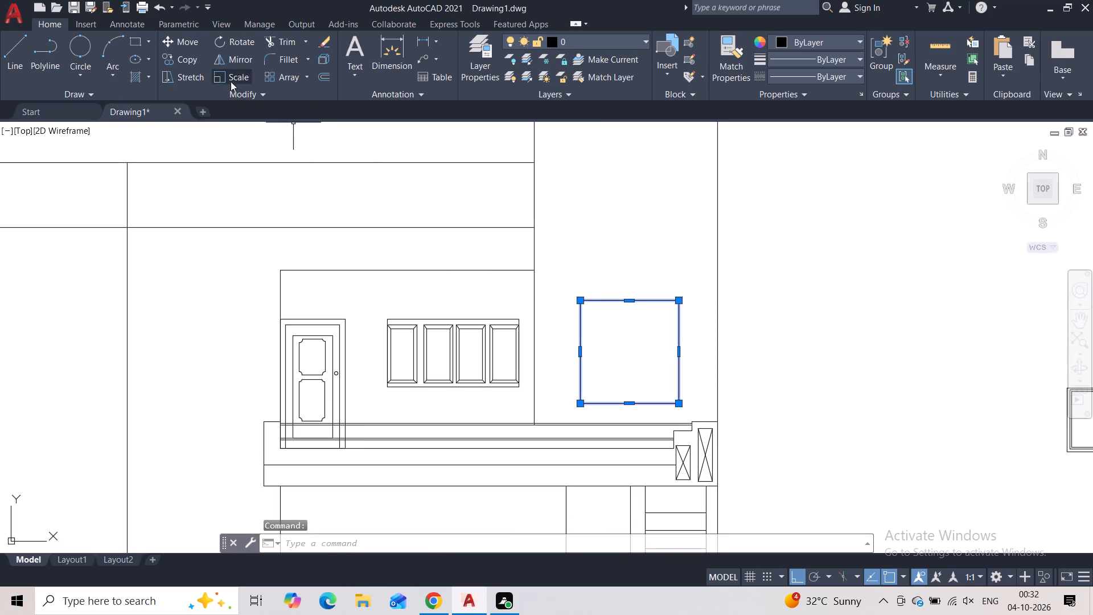
left_click(188, 78)
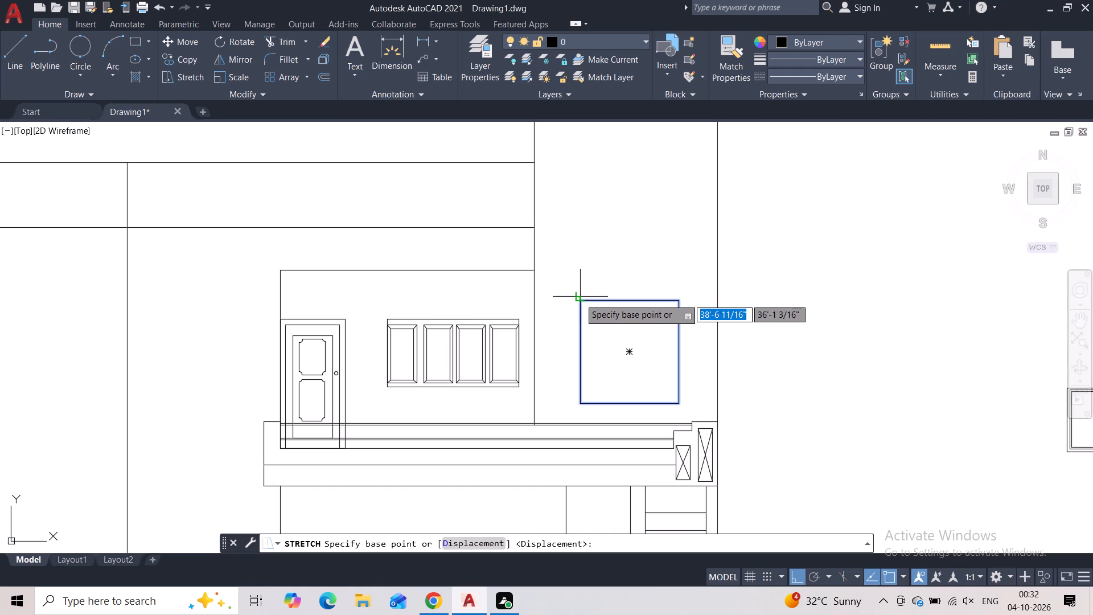
left_click(577, 302)
left_click(570, 302)
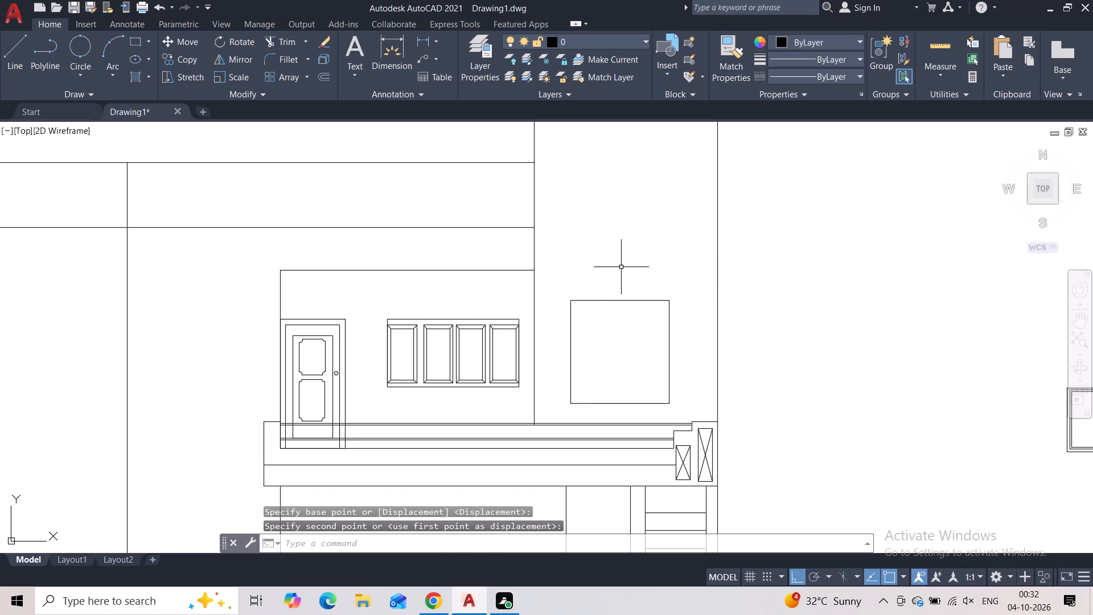
Shift the tower's rectangle horizontally about 5" to the right with the Stretch command.
left_click(605, 300)
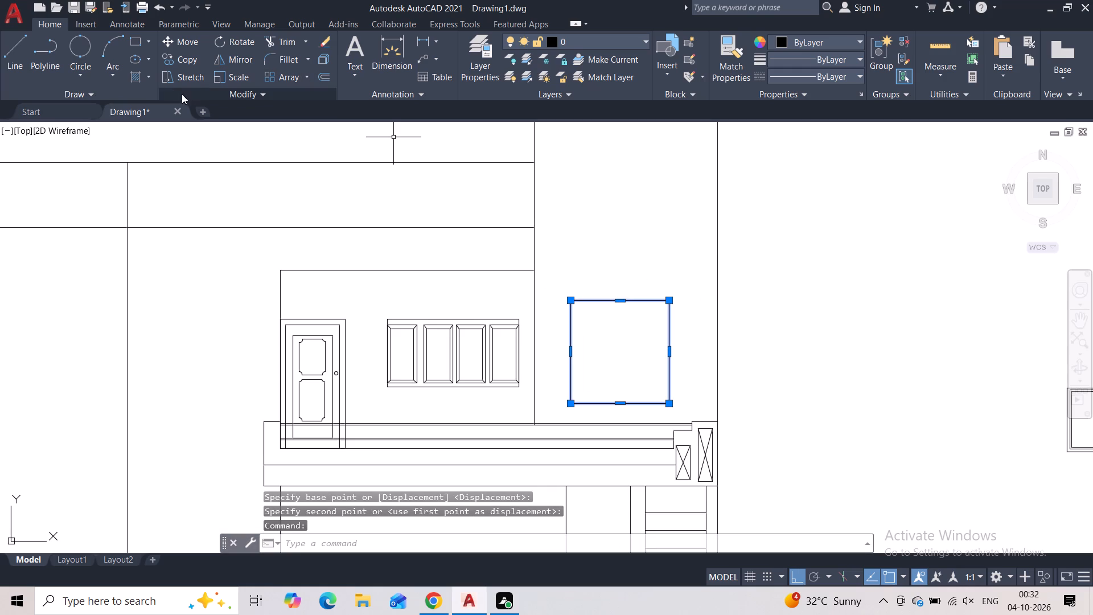
left_click(184, 80)
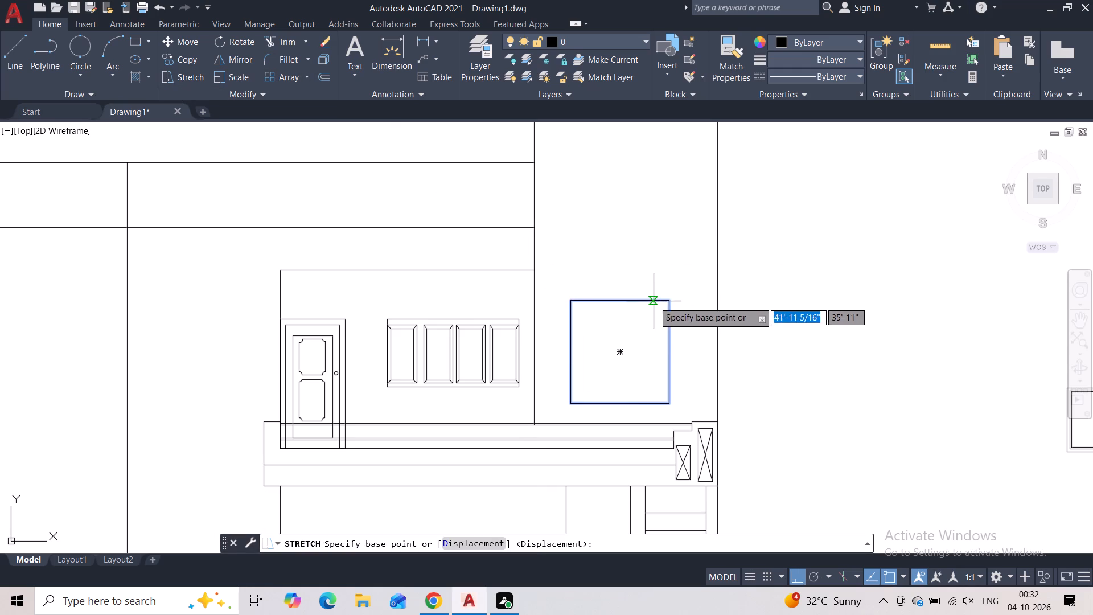
left_click(663, 301)
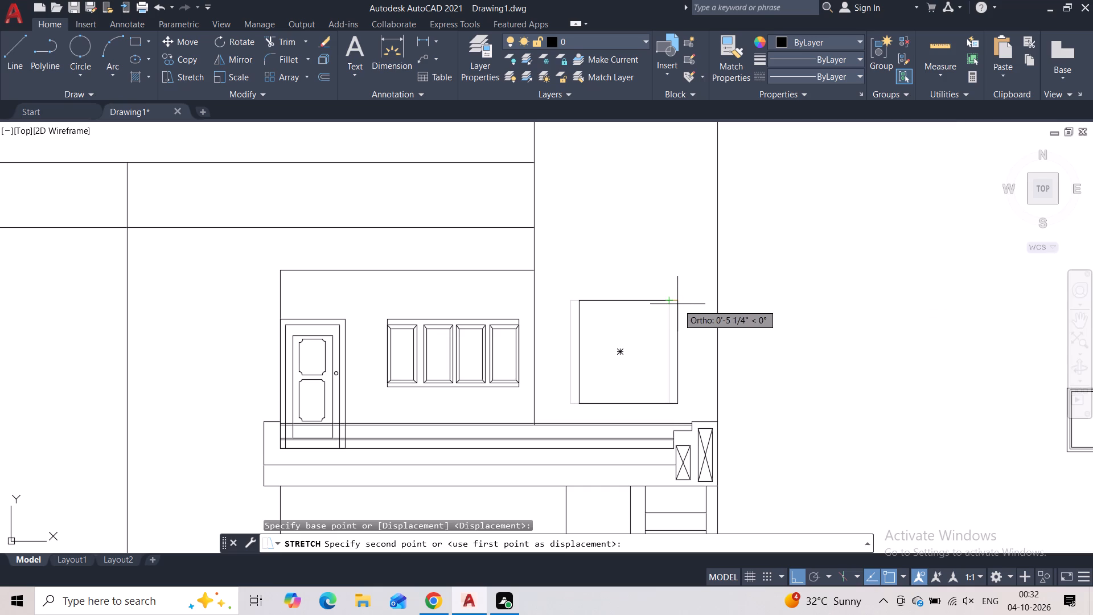
left_click(675, 304)
Draw a two-point circle spanning the two top corners of the rectangle in the stair tower.
scroll(734, 269, "down", 1)
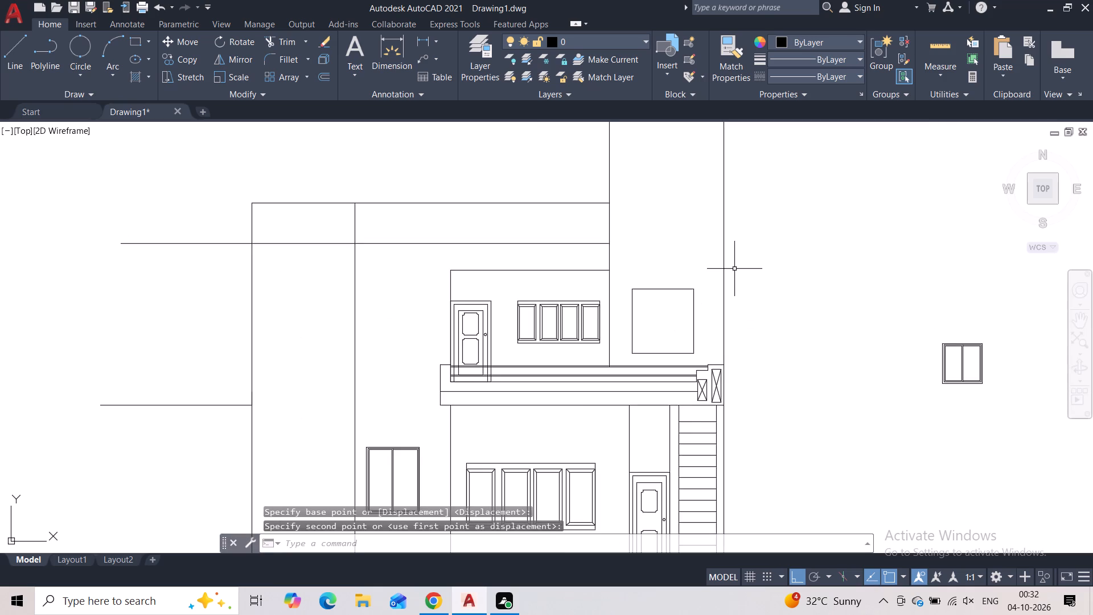
scroll(788, 240, "down", 1)
middle_click_drag(788, 240, 767, 268)
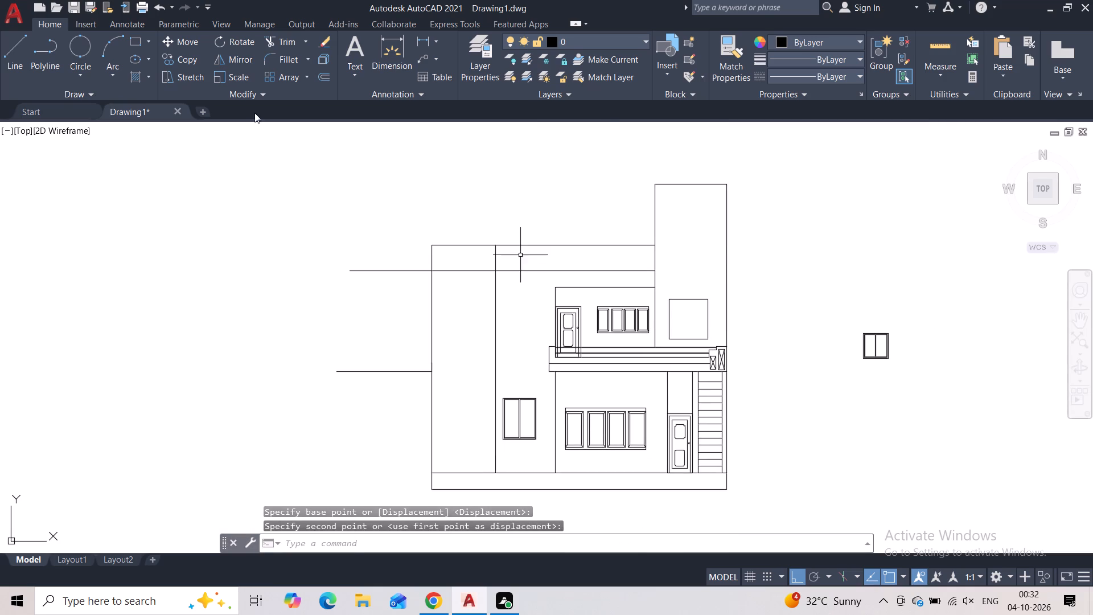
left_click(86, 72)
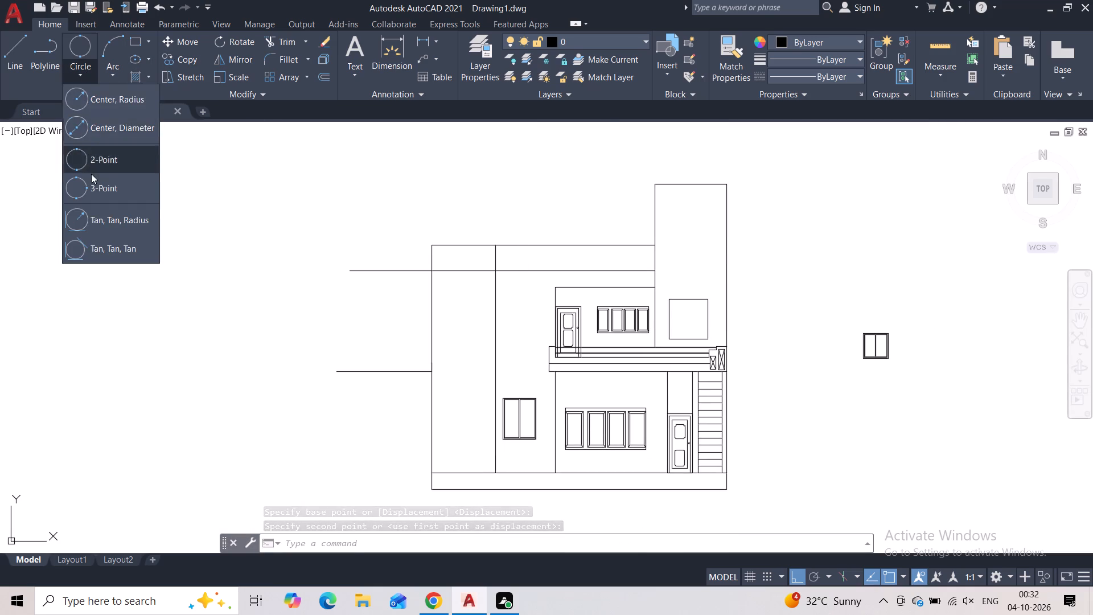
left_click(91, 167)
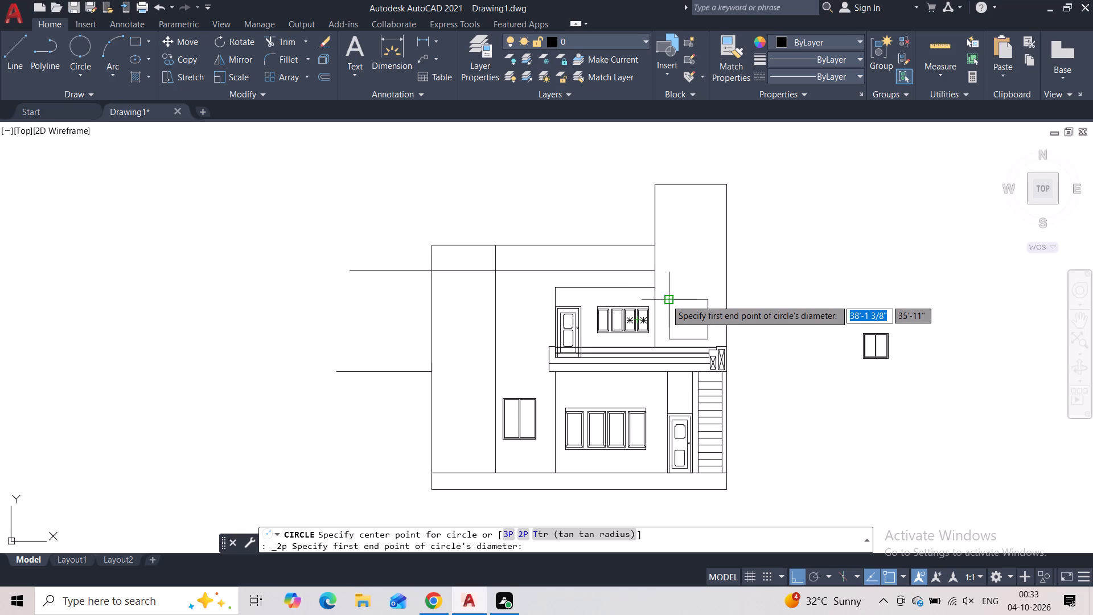
left_click(666, 300)
left_click(707, 305)
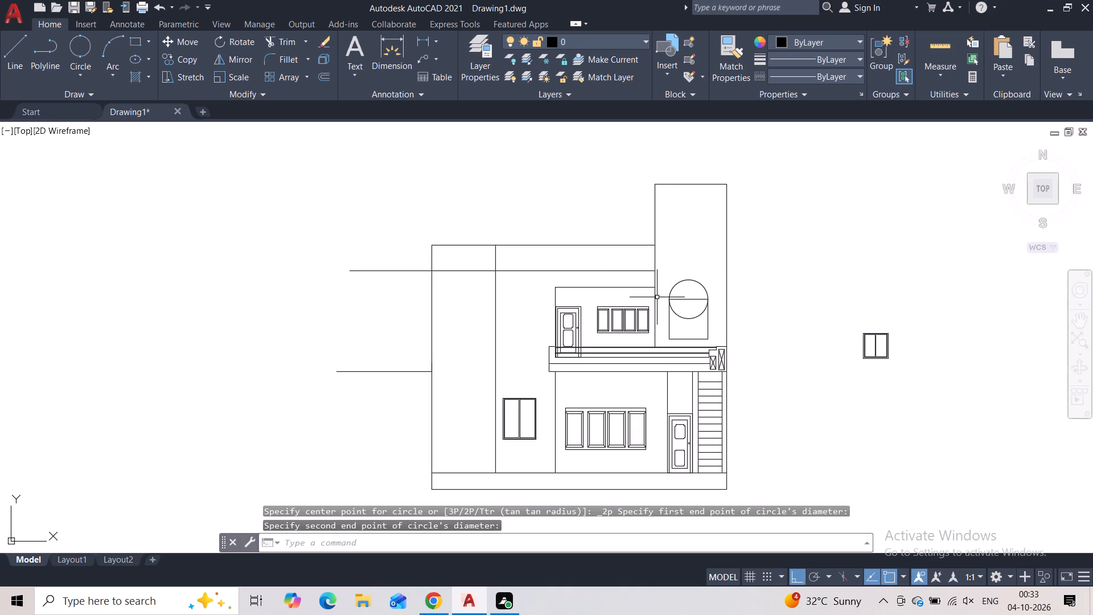
Trim the rectangle's top edge and the circle's lower half to form an arched opening.
left_click(284, 39)
scroll(655, 296, "up", 2)
left_click_drag(732, 297, 734, 358)
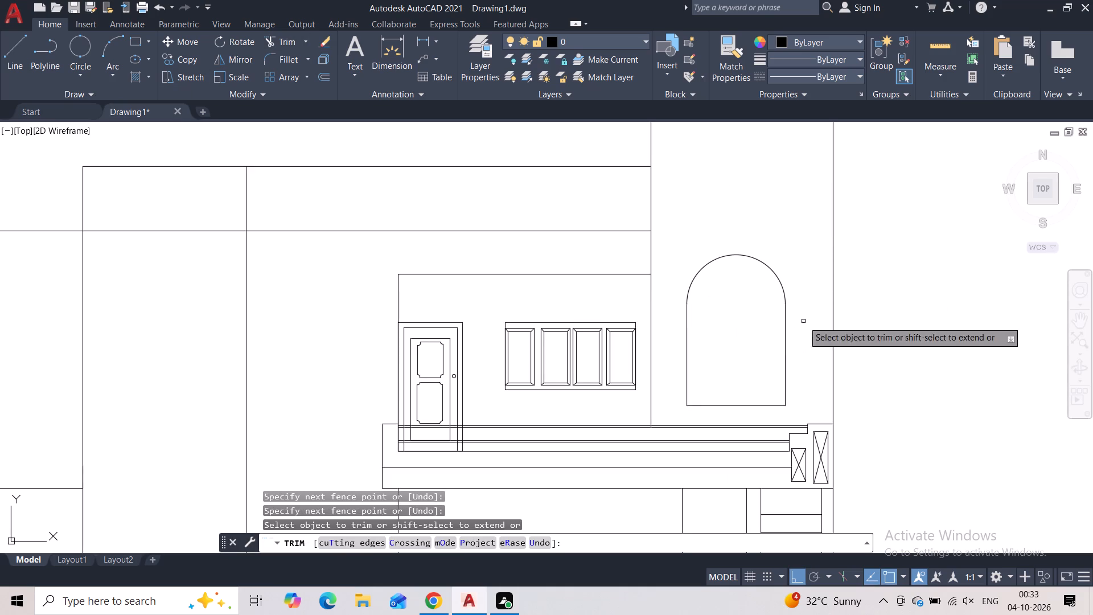
key("Escape")
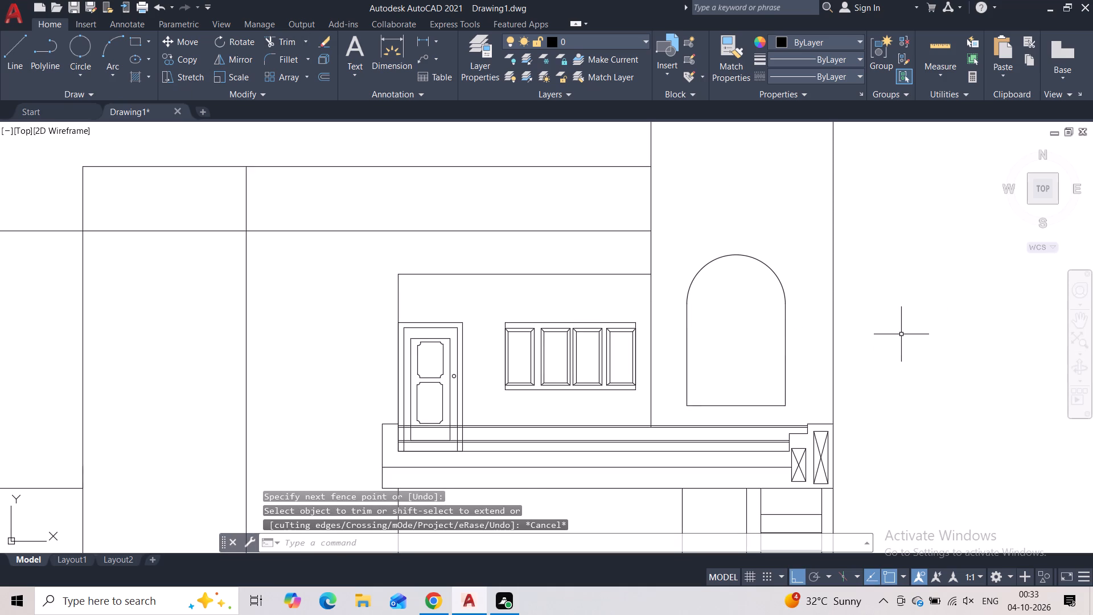
Copy the arched opening vertically about 9'-3" up into the upper part of the stair tower.
scroll(898, 331, "down", 4)
scroll(907, 328, "up", 2)
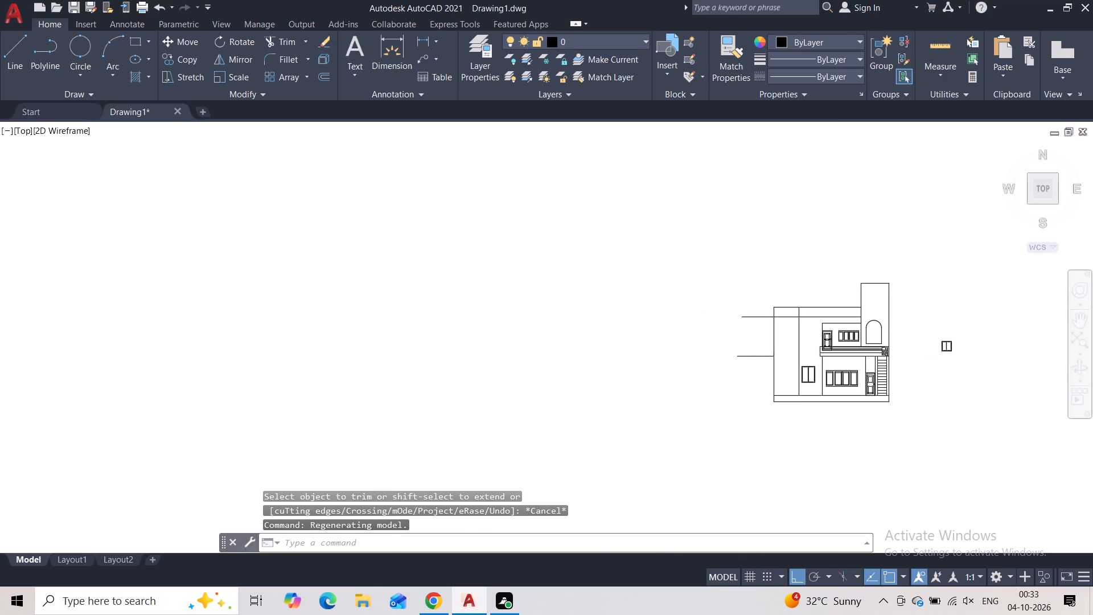
scroll(907, 328, "up", 1)
left_click(795, 296)
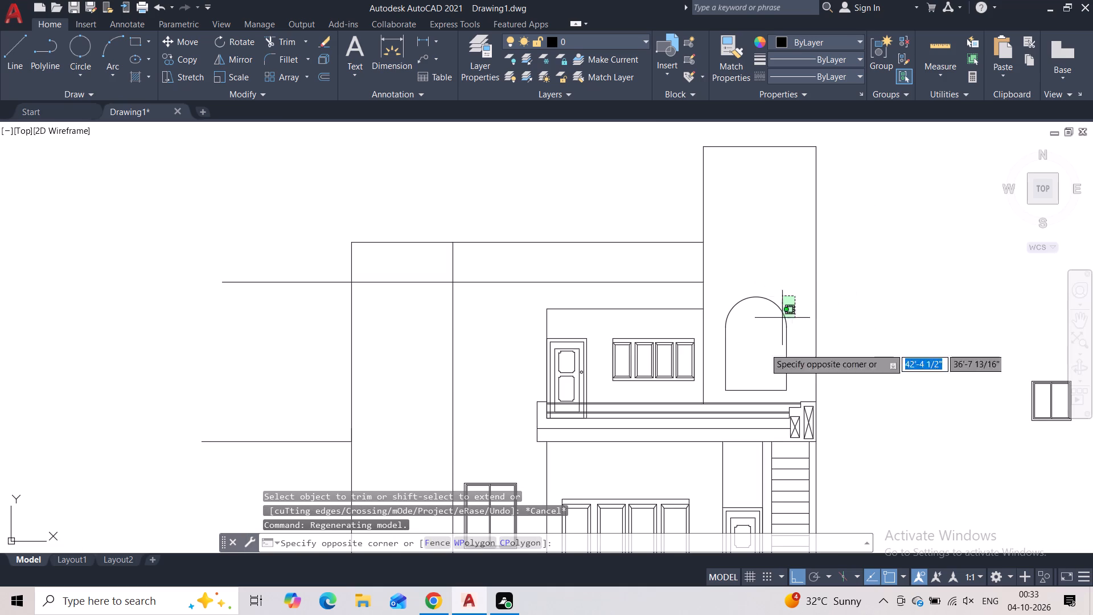
left_click(713, 407)
key("Escape")
left_click(784, 283)
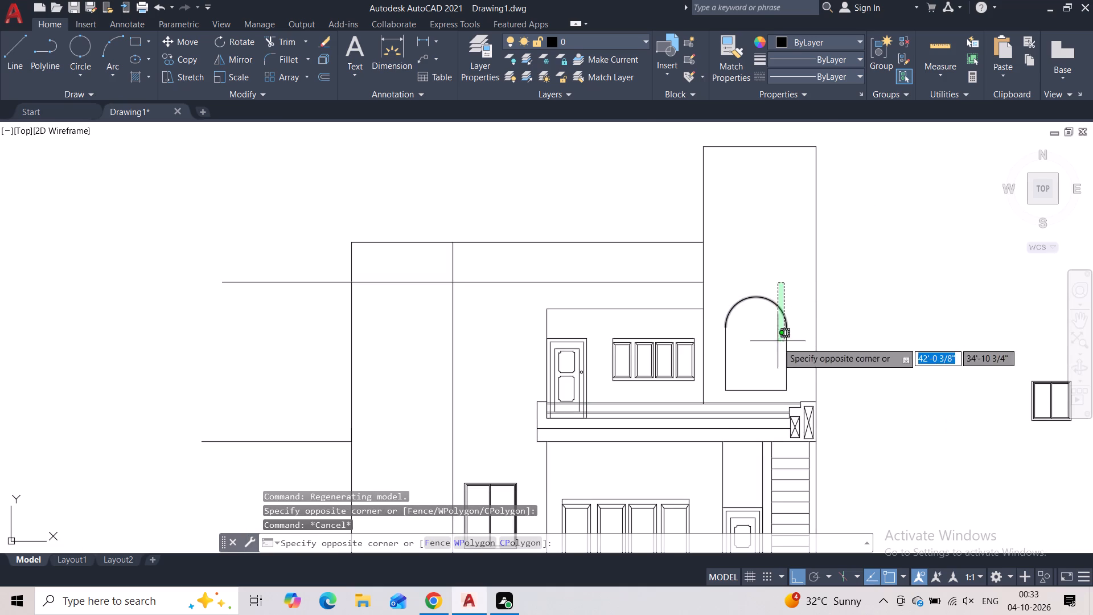
left_click(732, 392)
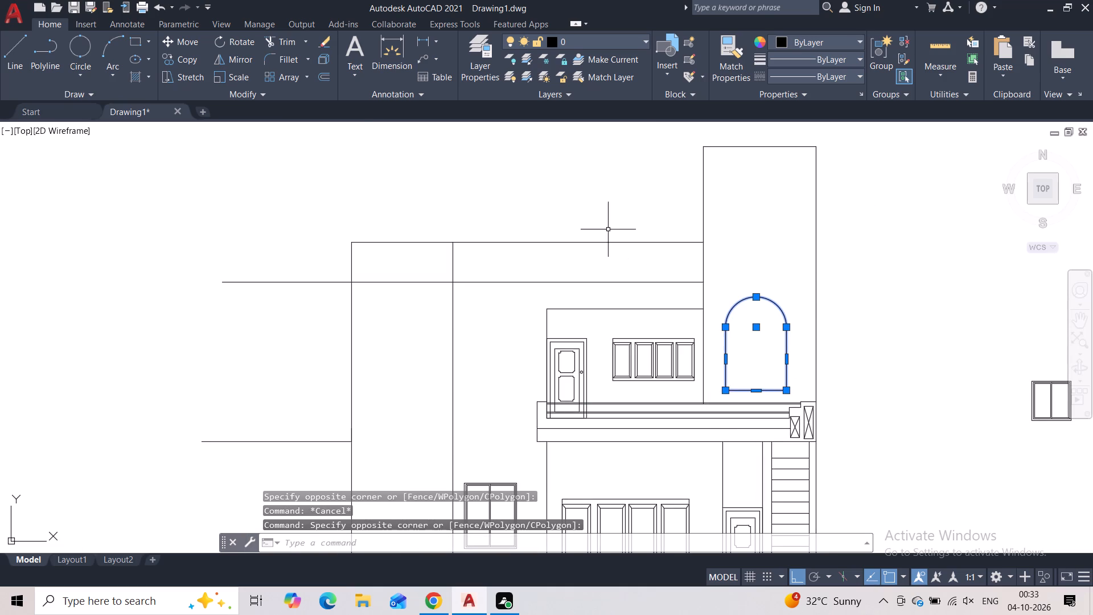
left_click(186, 59)
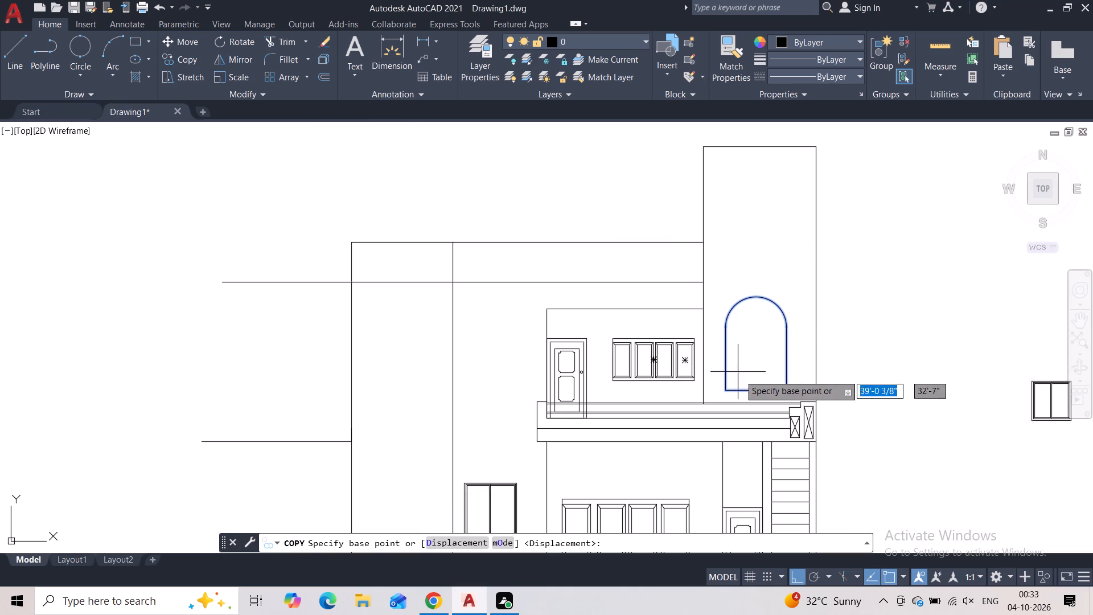
left_click(757, 391)
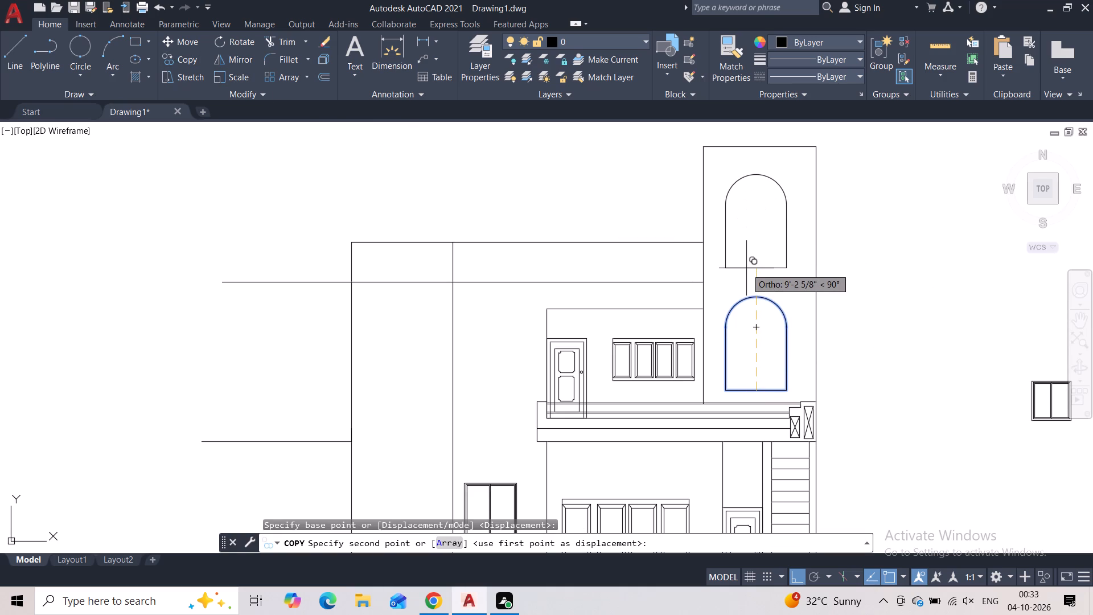
left_click(747, 267)
key("Escape")
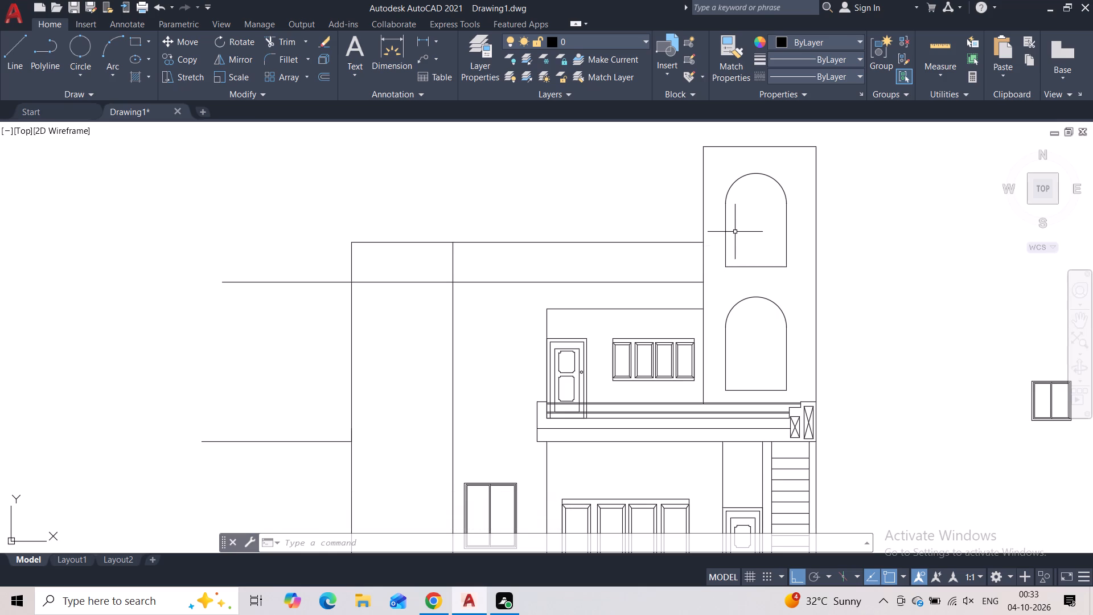
Draw a horizontal line across the base of the arch in both the upper and lower tower openings.
left_click(136, 45)
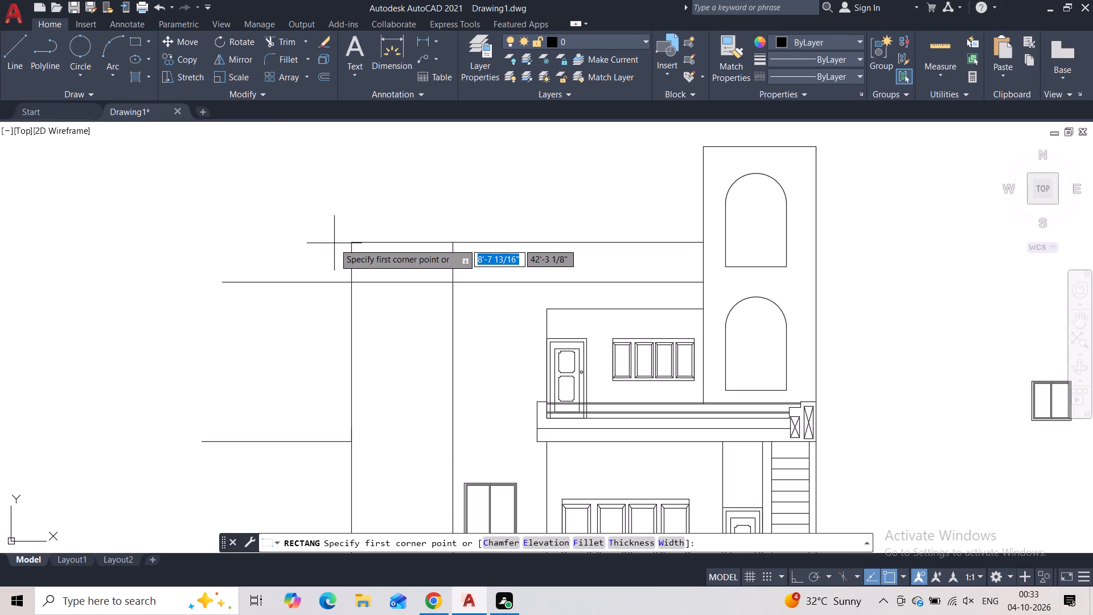
key("Escape")
left_click(20, 59)
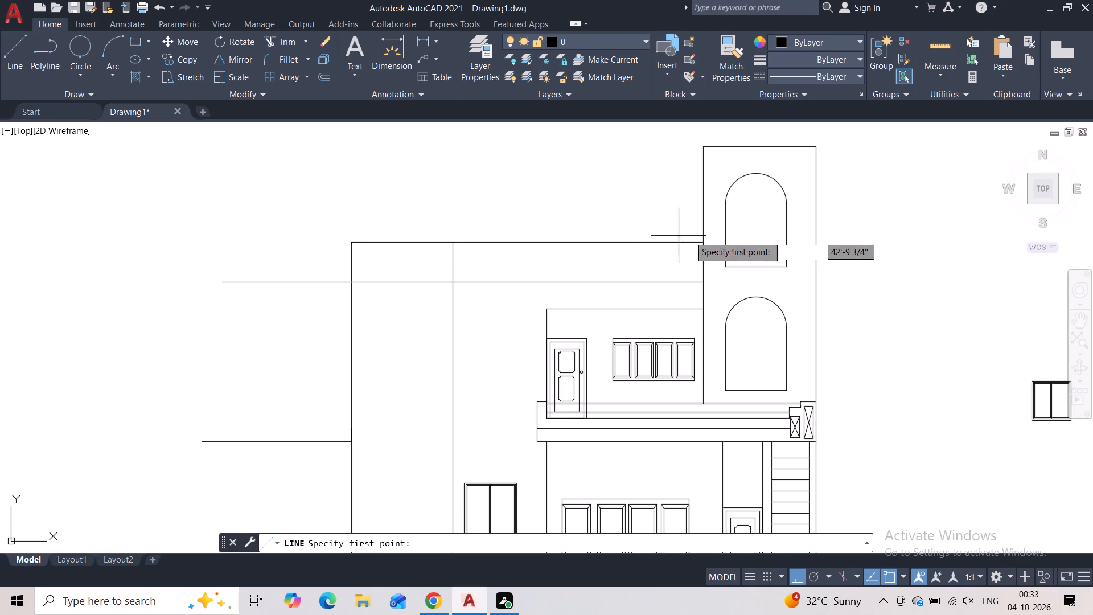
left_click(727, 200)
left_click(784, 202)
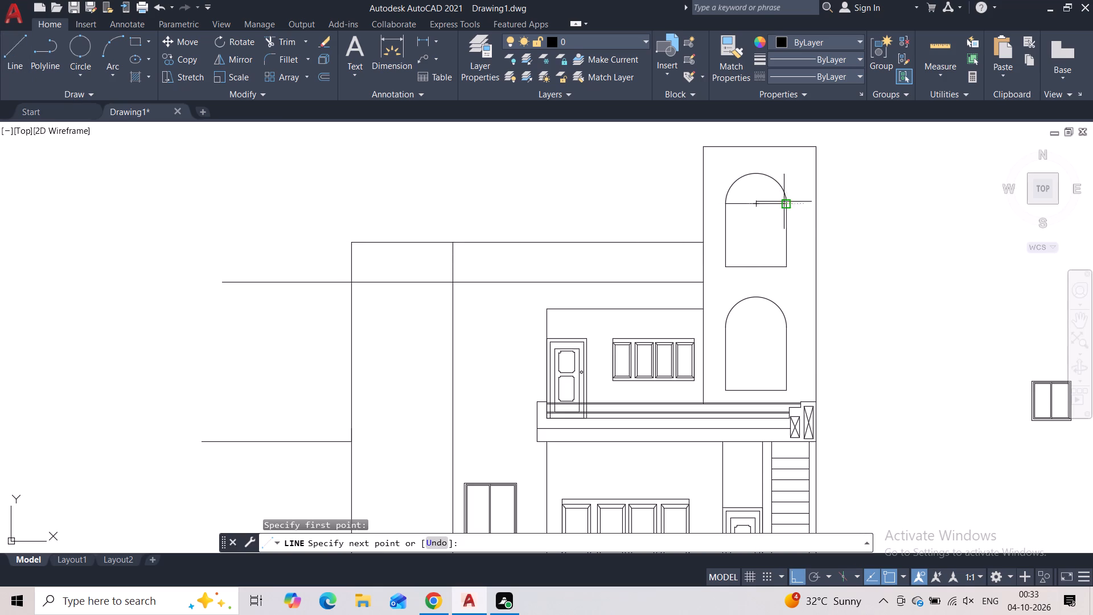
key("Escape")
key("space")
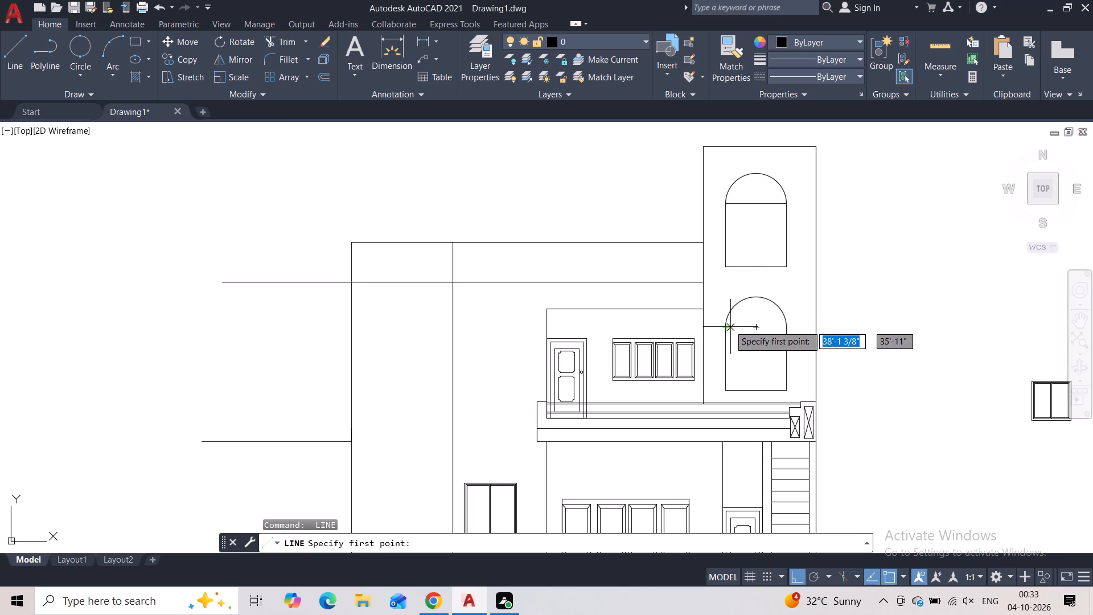
left_click(729, 325)
left_click(782, 327)
key("Escape")
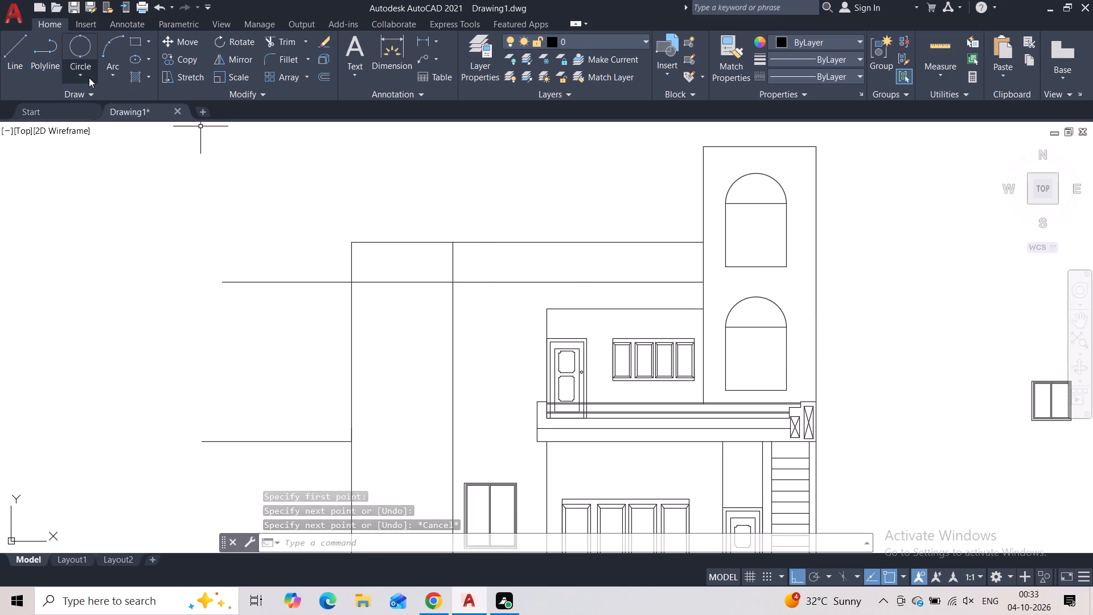
Draw a 1" horizontal line from the left end of the upper opening's arch base line.
left_click(21, 56)
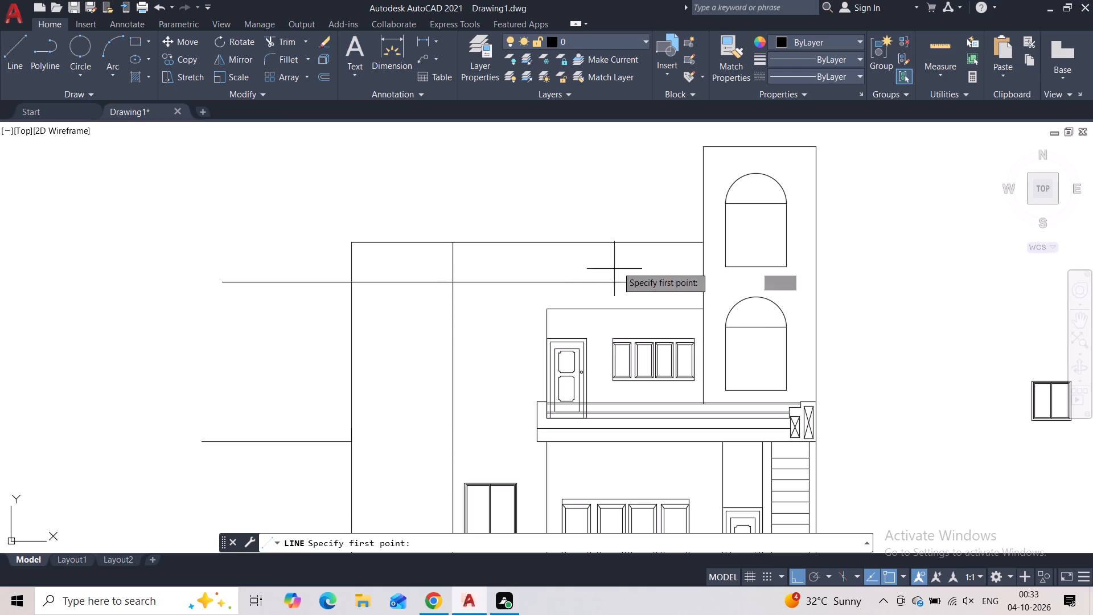
scroll(737, 199, "up", 2)
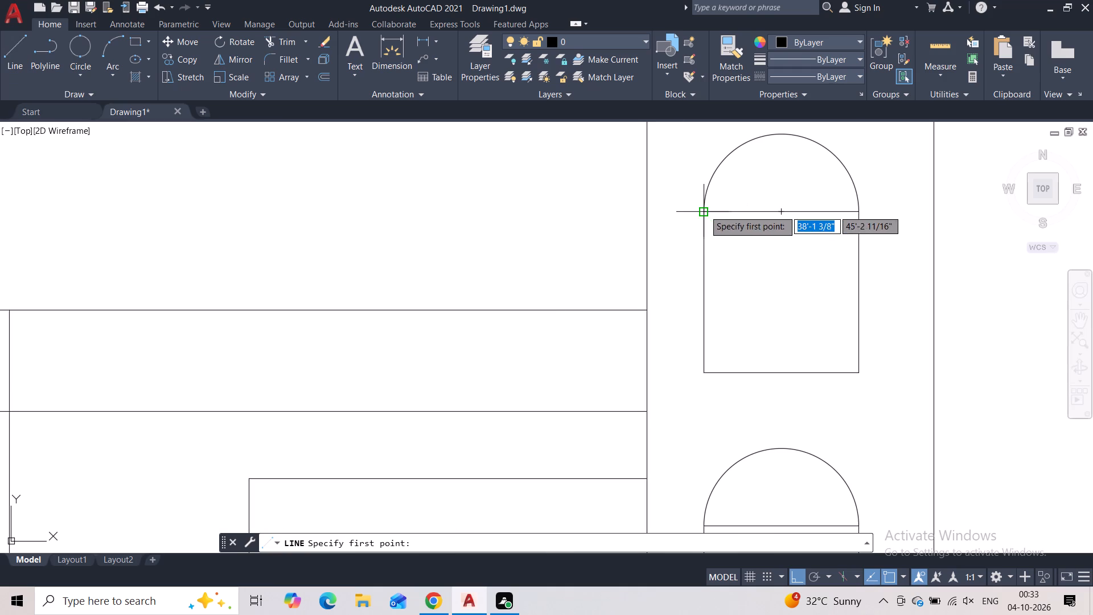
left_click(704, 210)
type("1'")
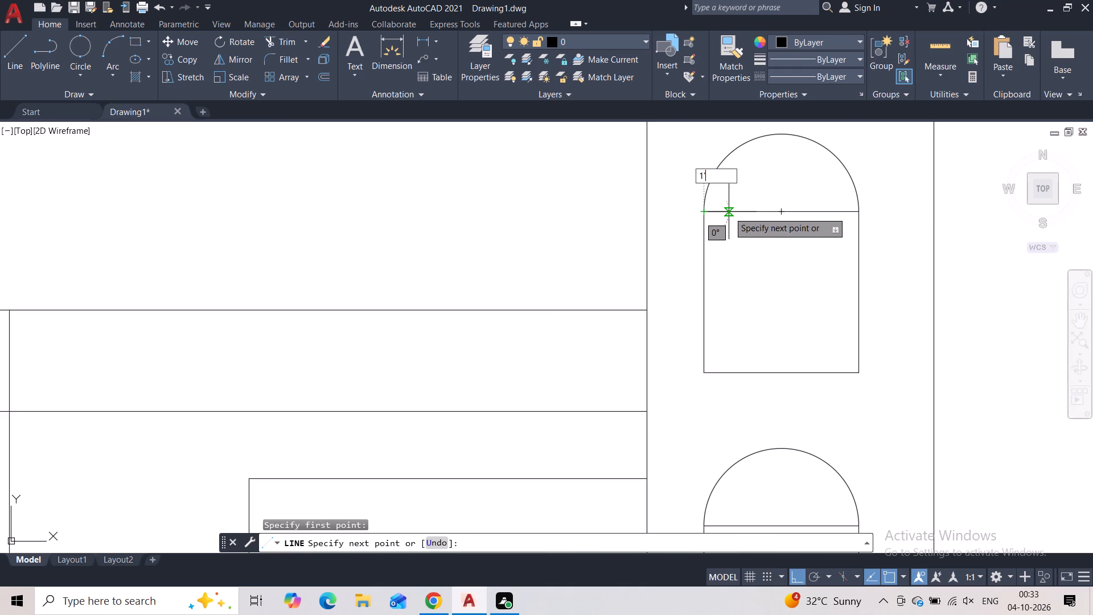
key("BackSpace")
key("shift+quotedbl")
key("Return")
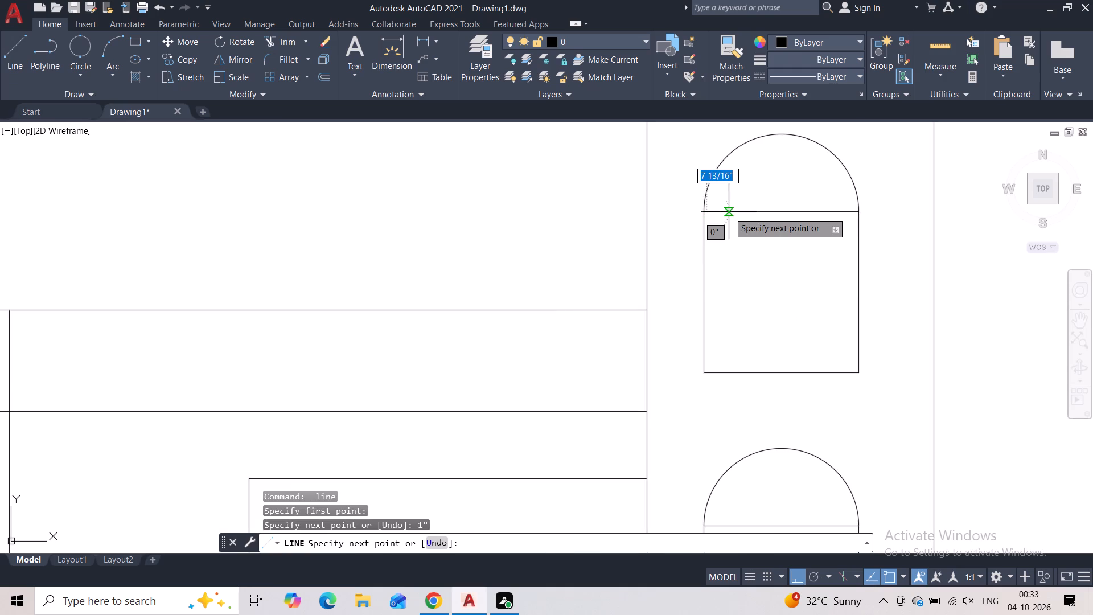
key("Escape")
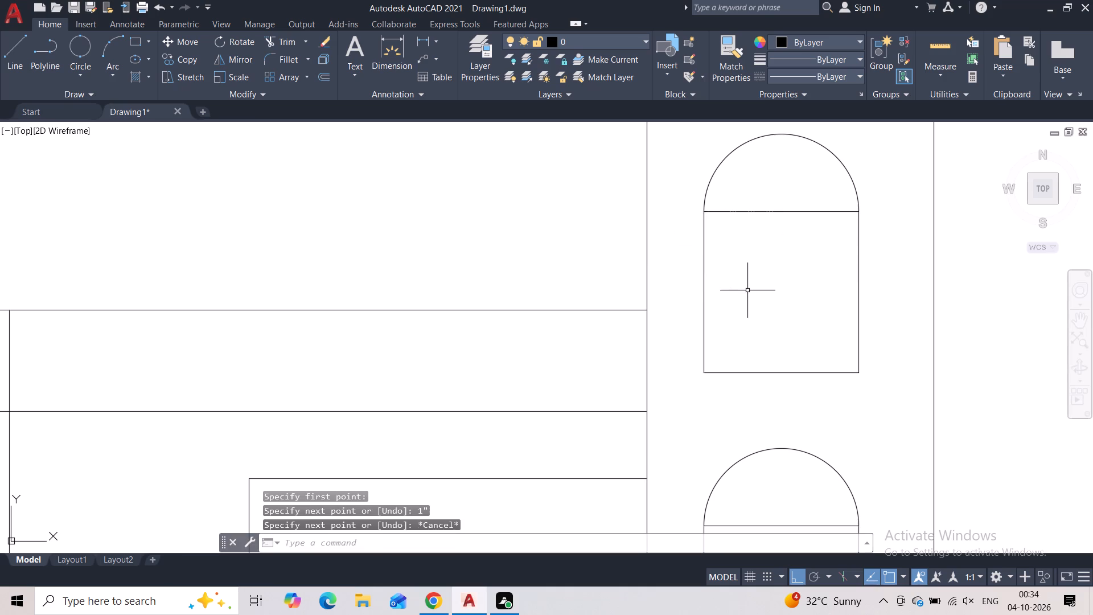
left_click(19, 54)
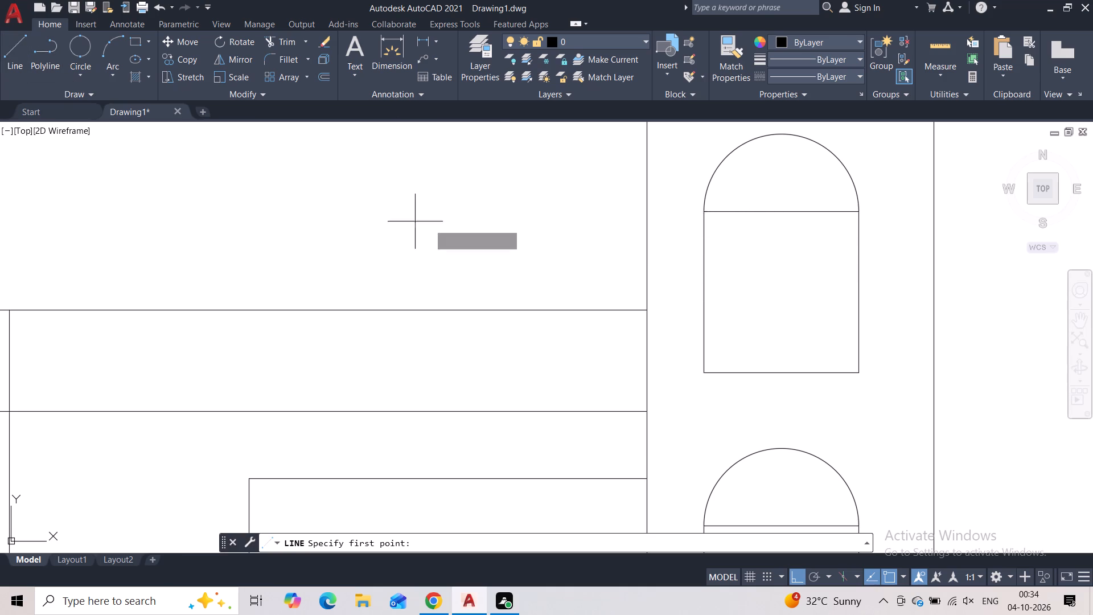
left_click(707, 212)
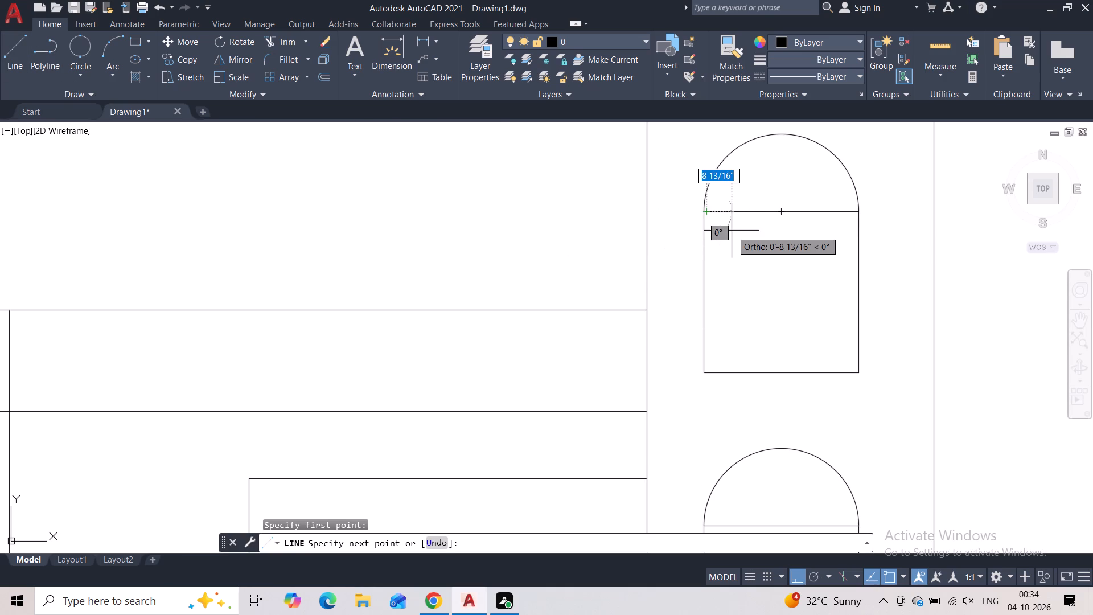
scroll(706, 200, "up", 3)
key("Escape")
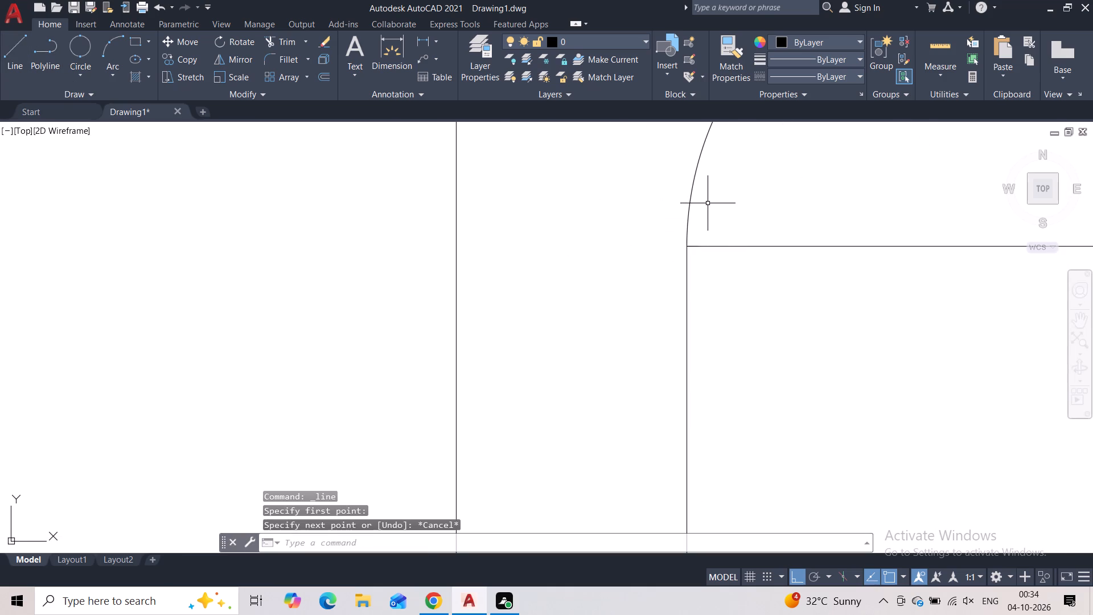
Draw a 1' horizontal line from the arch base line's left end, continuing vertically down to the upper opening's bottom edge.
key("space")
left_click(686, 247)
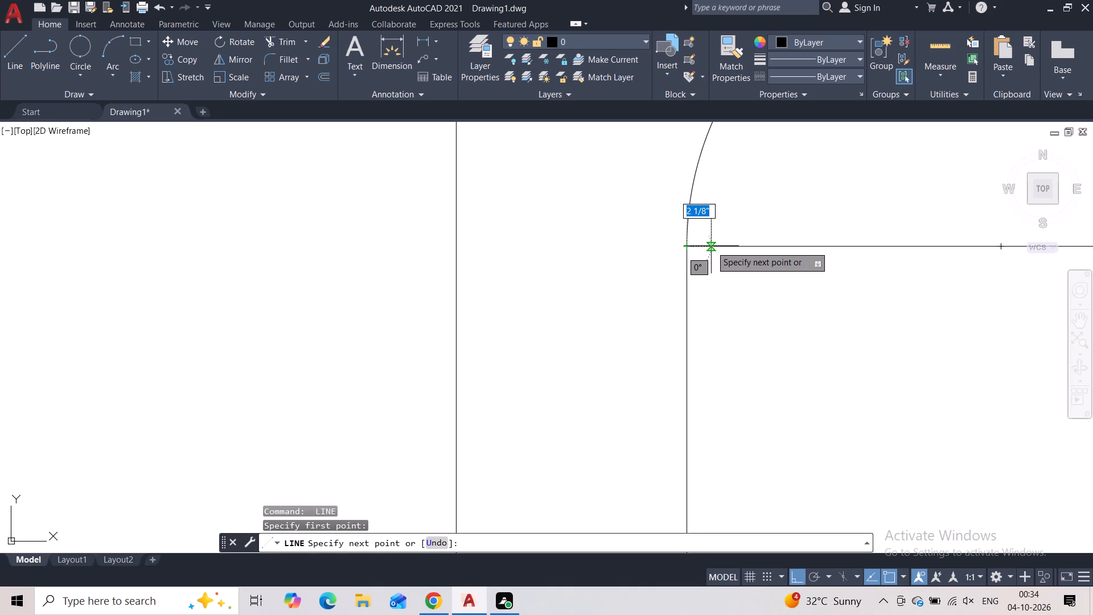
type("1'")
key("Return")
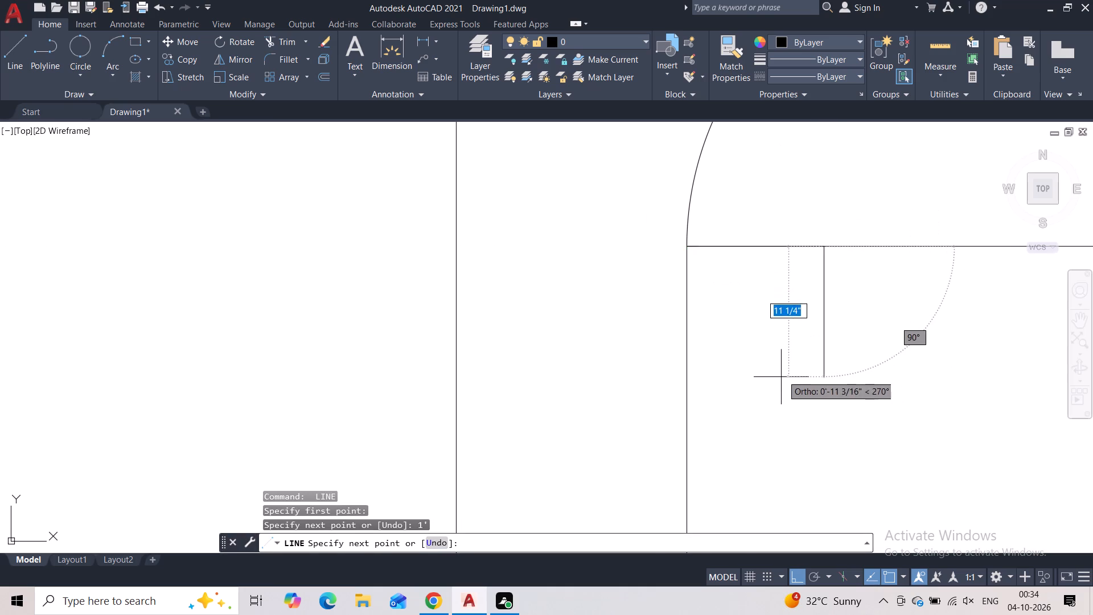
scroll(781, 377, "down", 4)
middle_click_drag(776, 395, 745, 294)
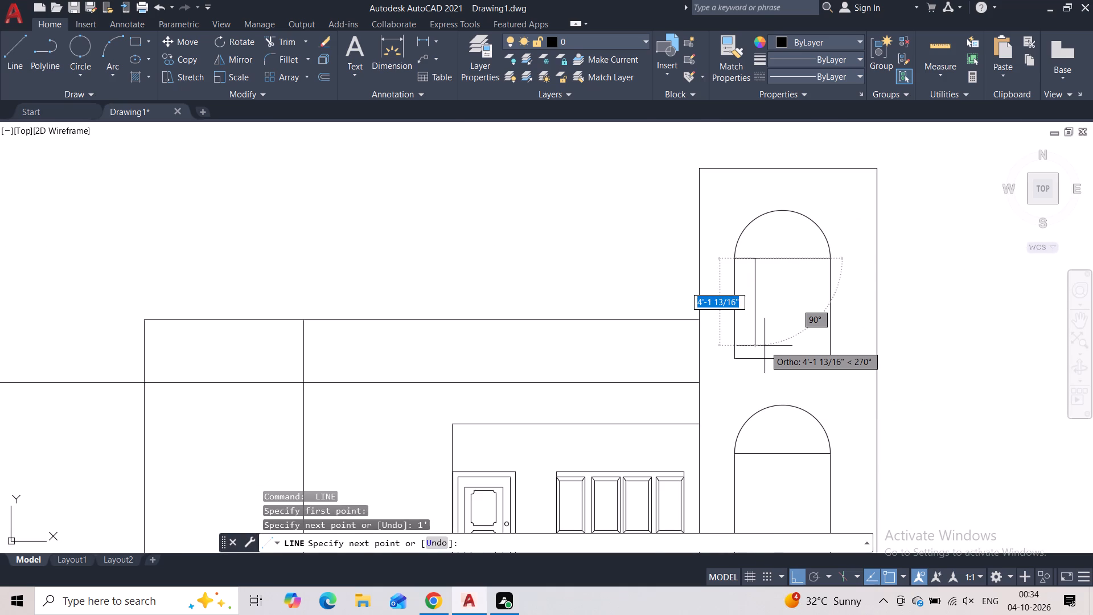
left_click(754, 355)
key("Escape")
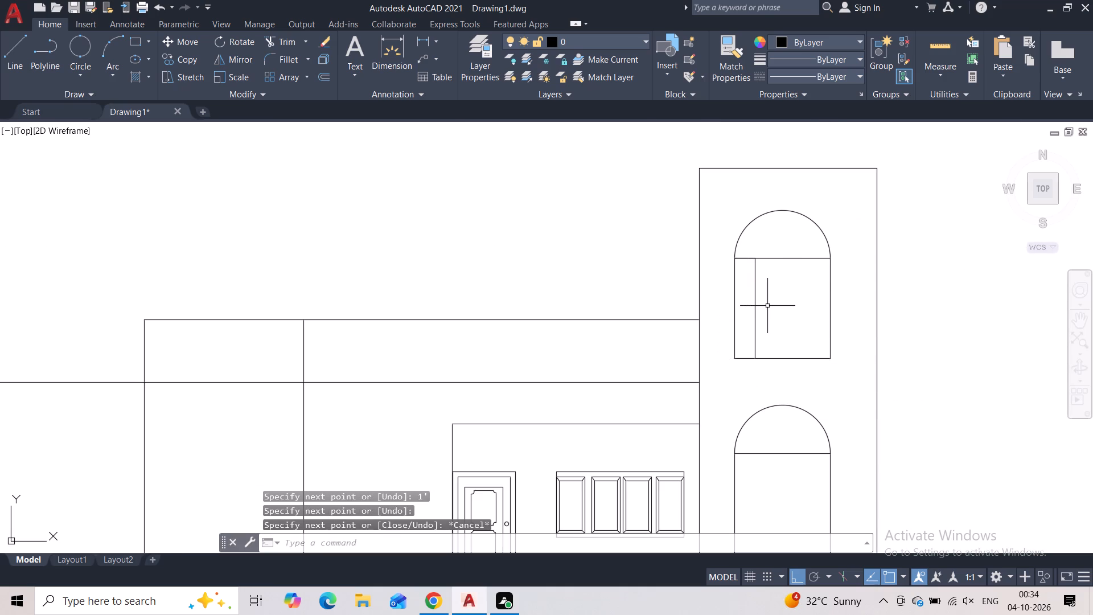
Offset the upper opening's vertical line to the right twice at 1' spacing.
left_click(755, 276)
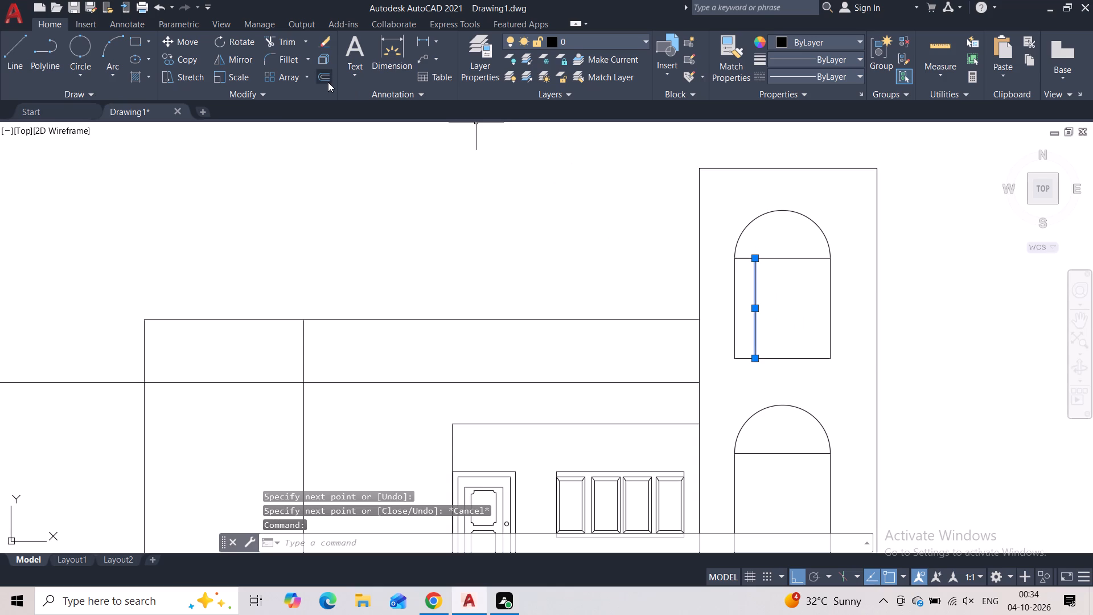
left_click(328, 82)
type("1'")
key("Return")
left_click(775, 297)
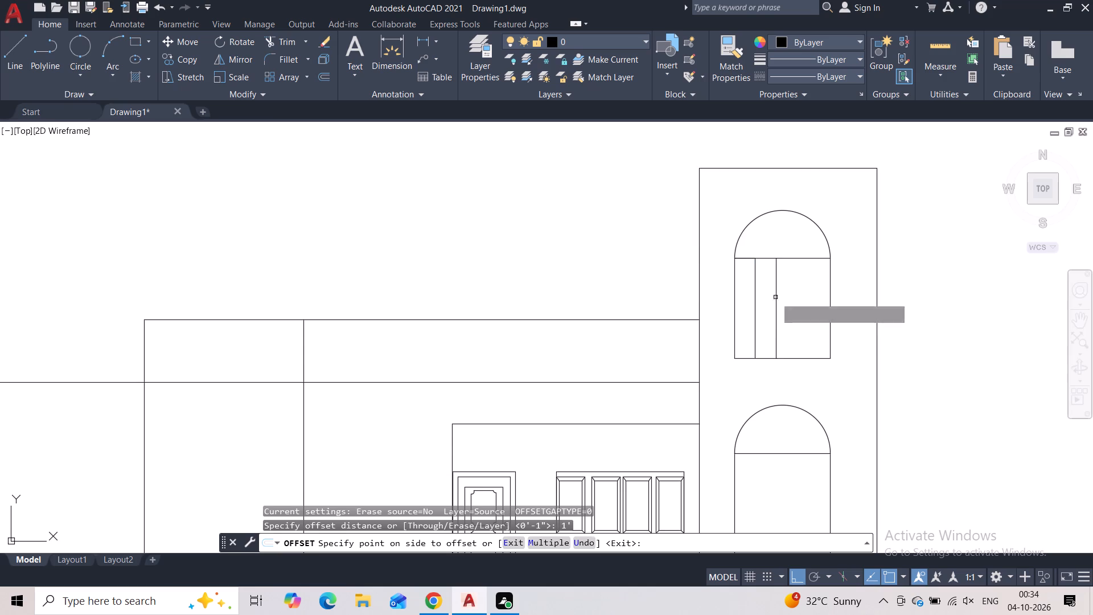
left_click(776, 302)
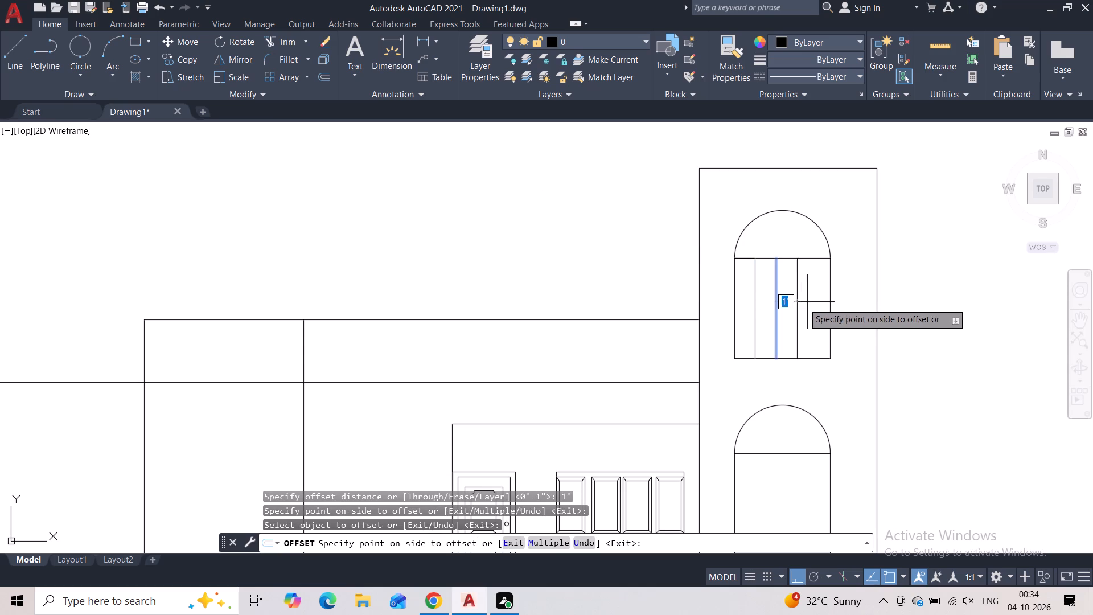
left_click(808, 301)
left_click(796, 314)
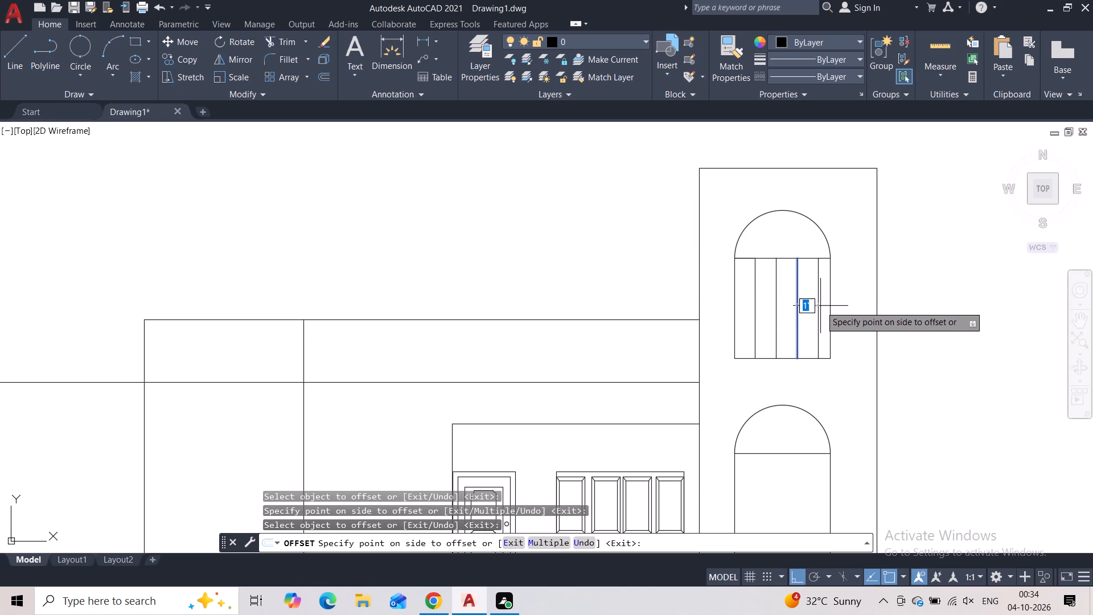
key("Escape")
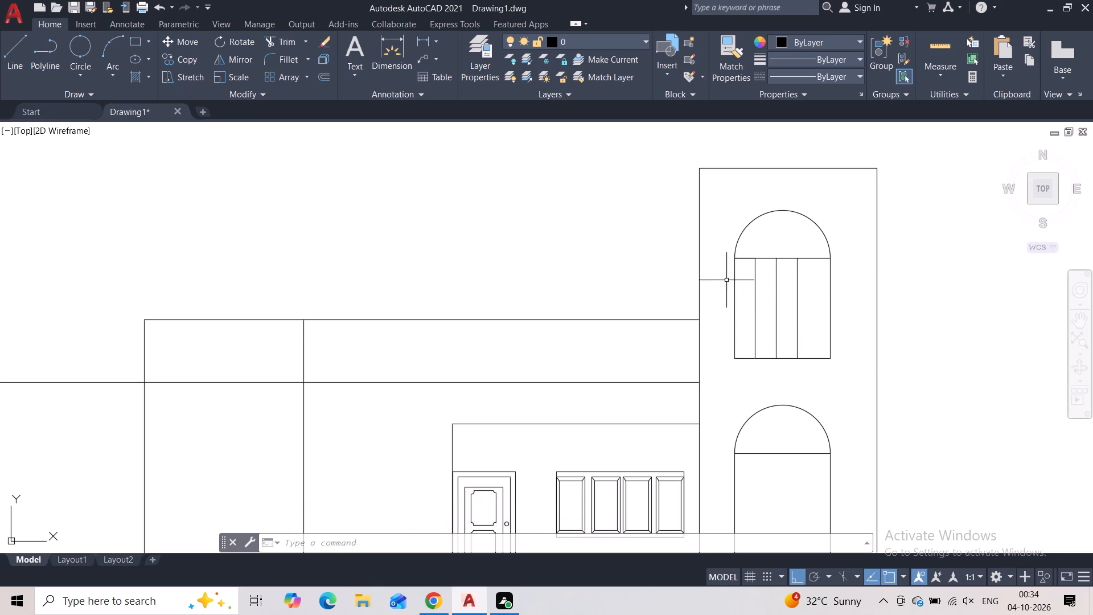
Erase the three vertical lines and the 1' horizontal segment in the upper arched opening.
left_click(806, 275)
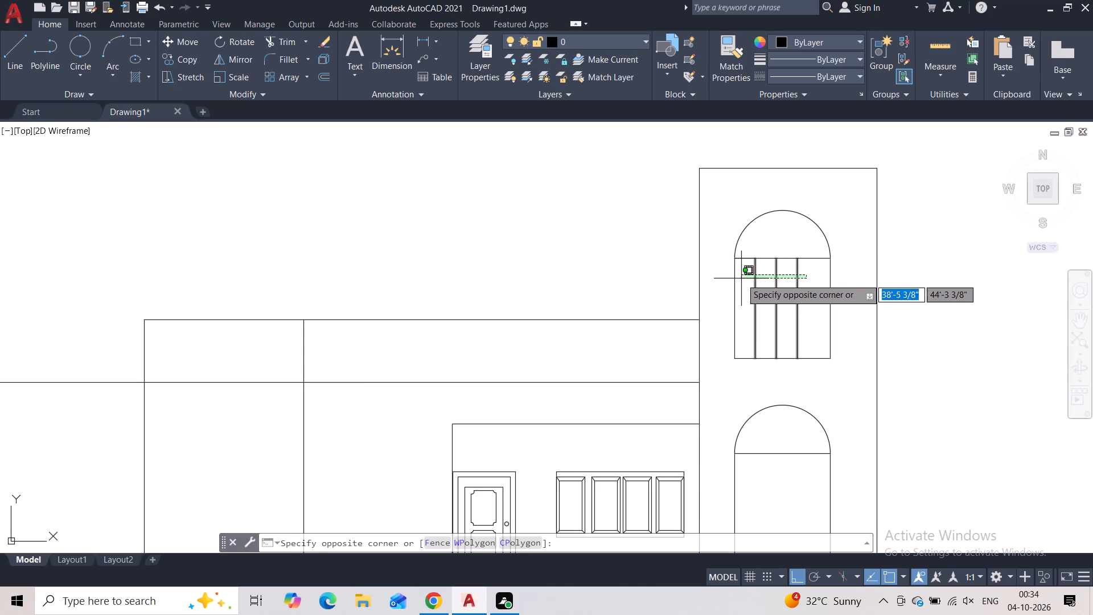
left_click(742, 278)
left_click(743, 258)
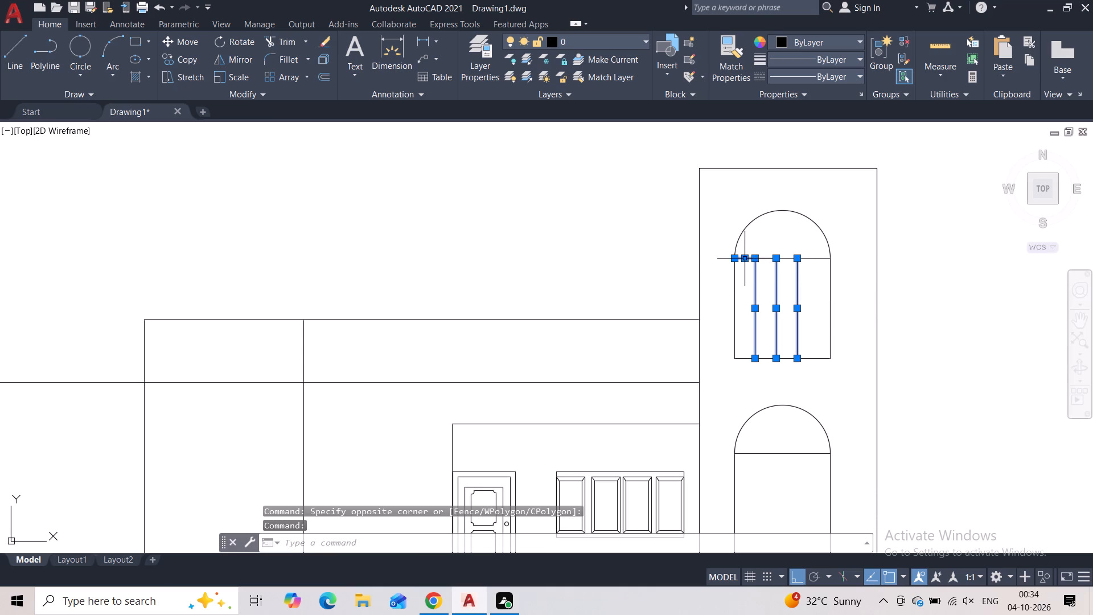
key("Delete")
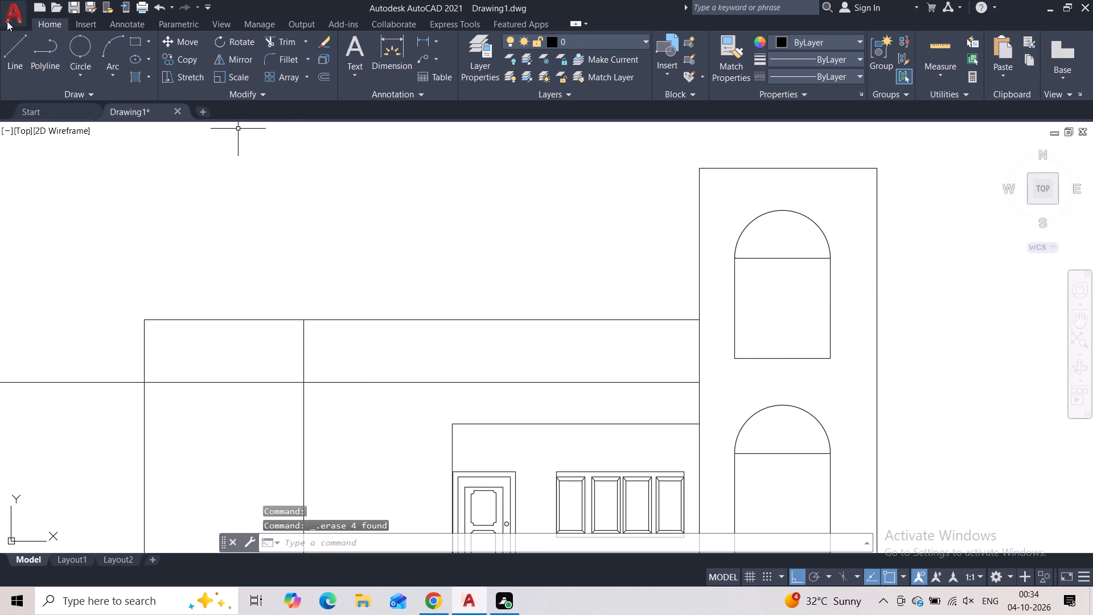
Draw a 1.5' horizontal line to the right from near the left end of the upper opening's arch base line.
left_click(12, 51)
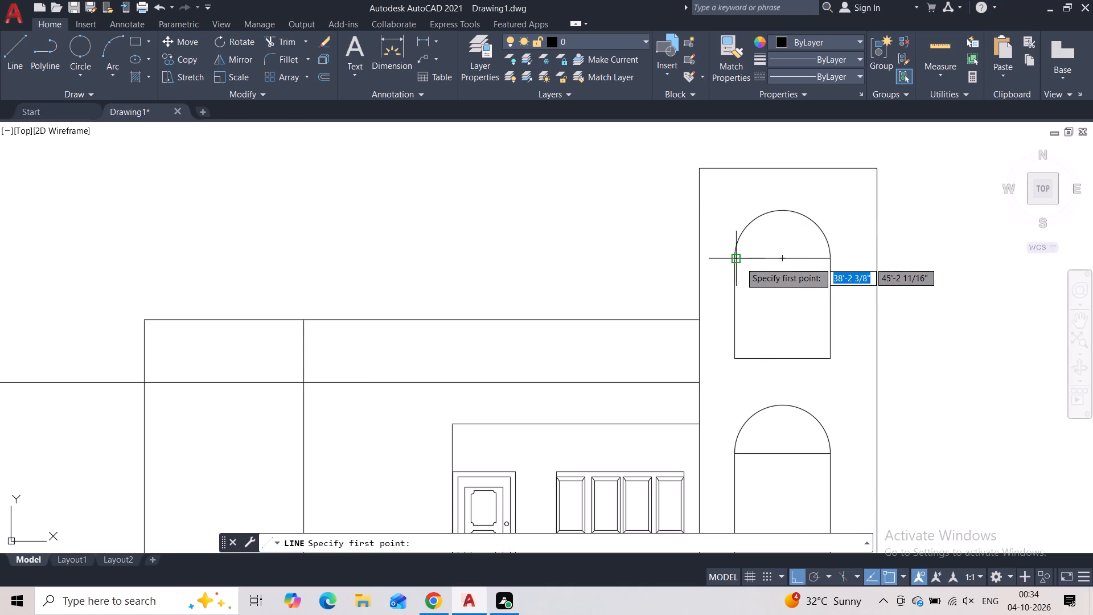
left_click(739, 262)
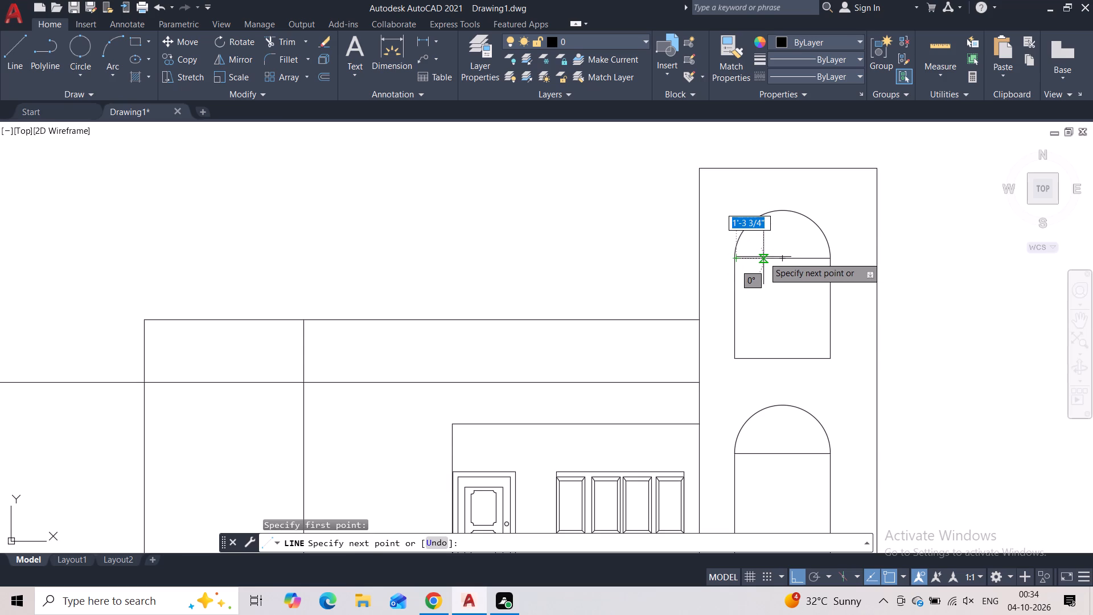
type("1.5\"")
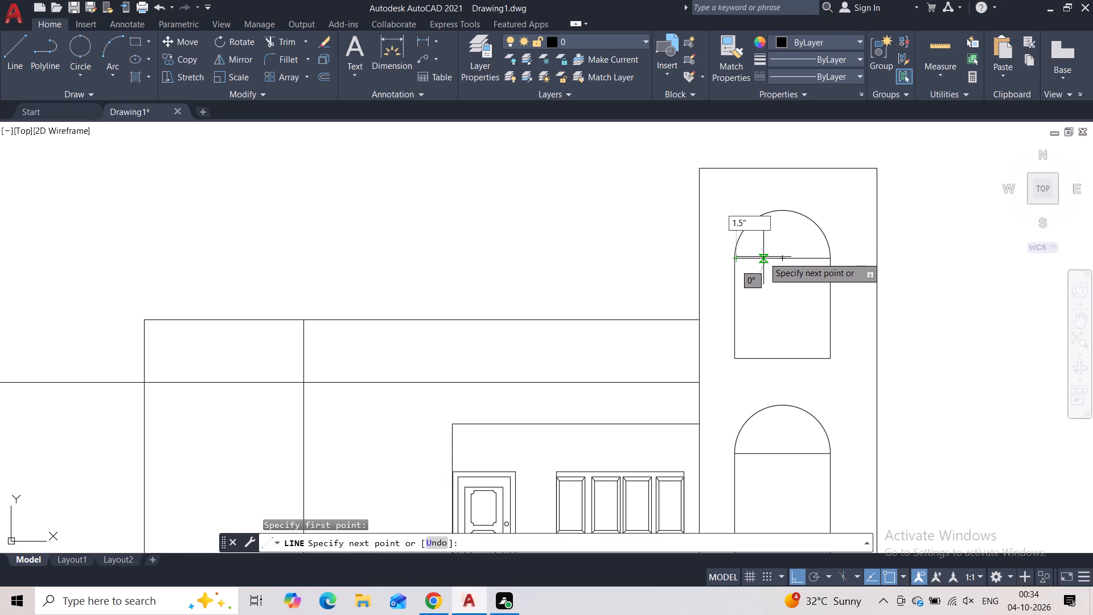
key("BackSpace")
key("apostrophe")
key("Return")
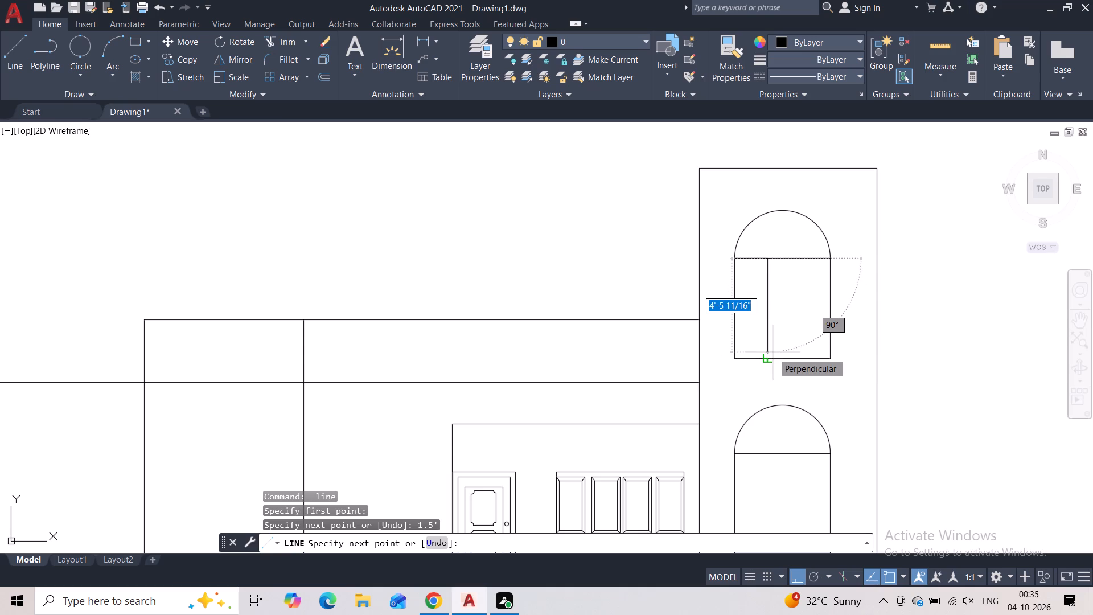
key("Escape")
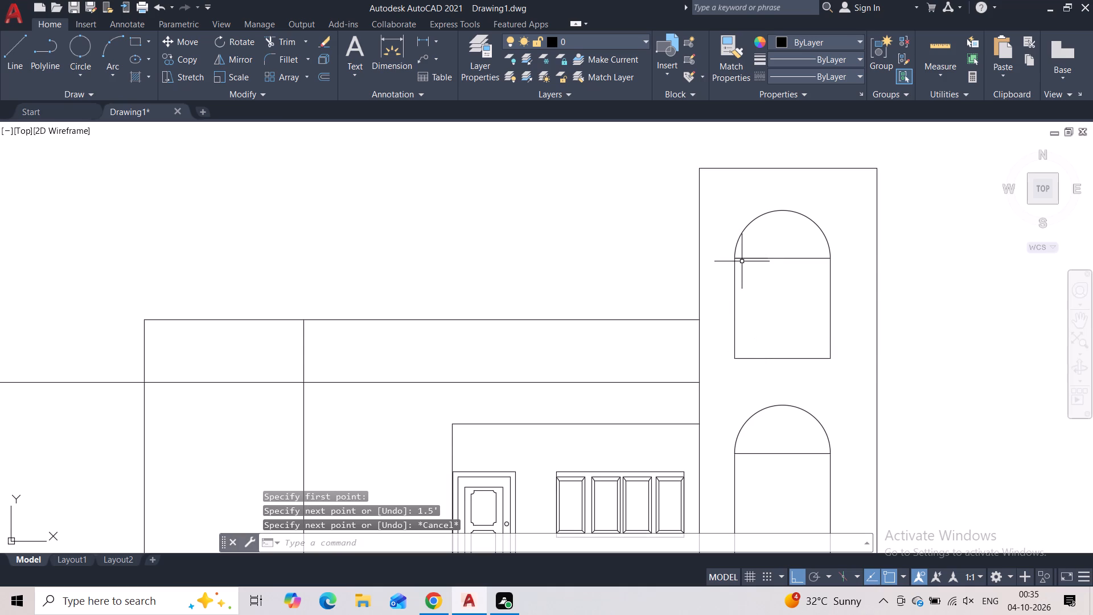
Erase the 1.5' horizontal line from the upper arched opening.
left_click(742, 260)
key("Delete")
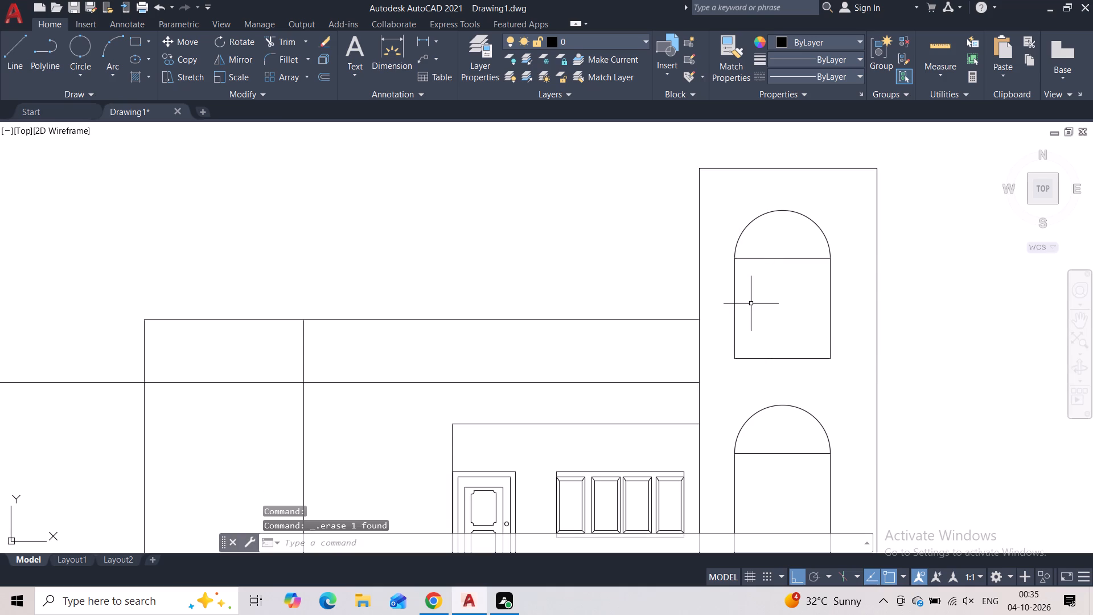
Draw a 1.3' vertical line down the left side of the upper opening from the arch base line's left end.
left_click(14, 45)
left_click(731, 261)
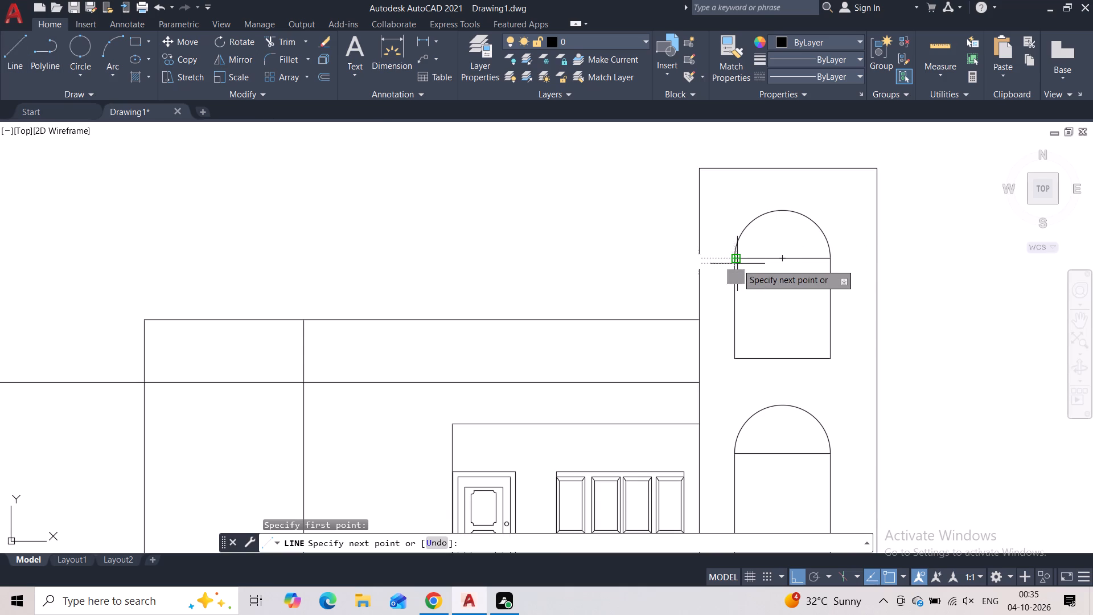
type("1.")
type("3'")
key("Return")
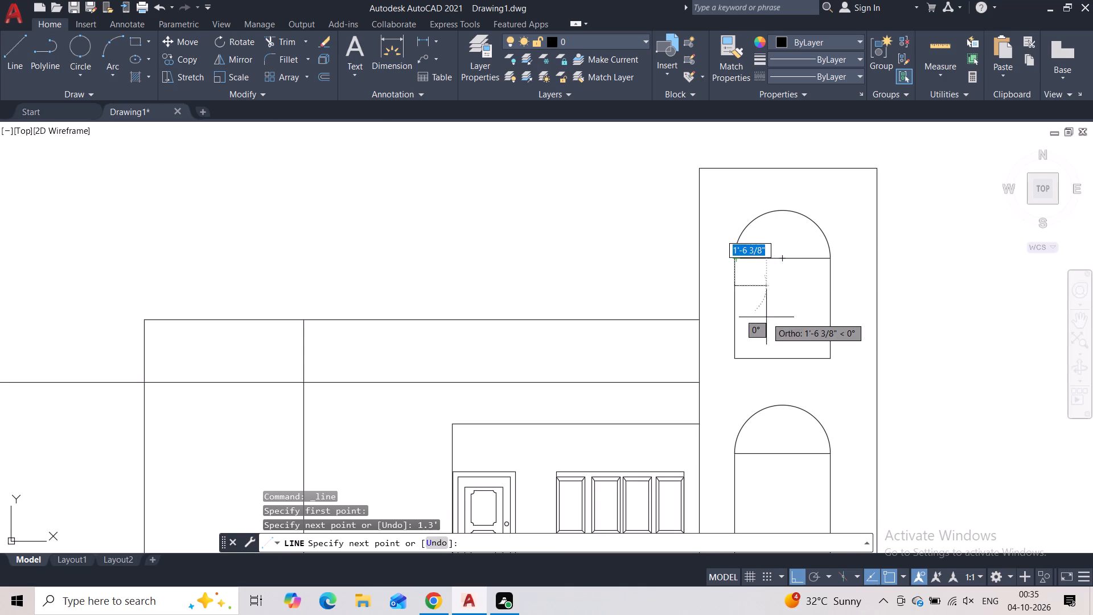
key("Escape")
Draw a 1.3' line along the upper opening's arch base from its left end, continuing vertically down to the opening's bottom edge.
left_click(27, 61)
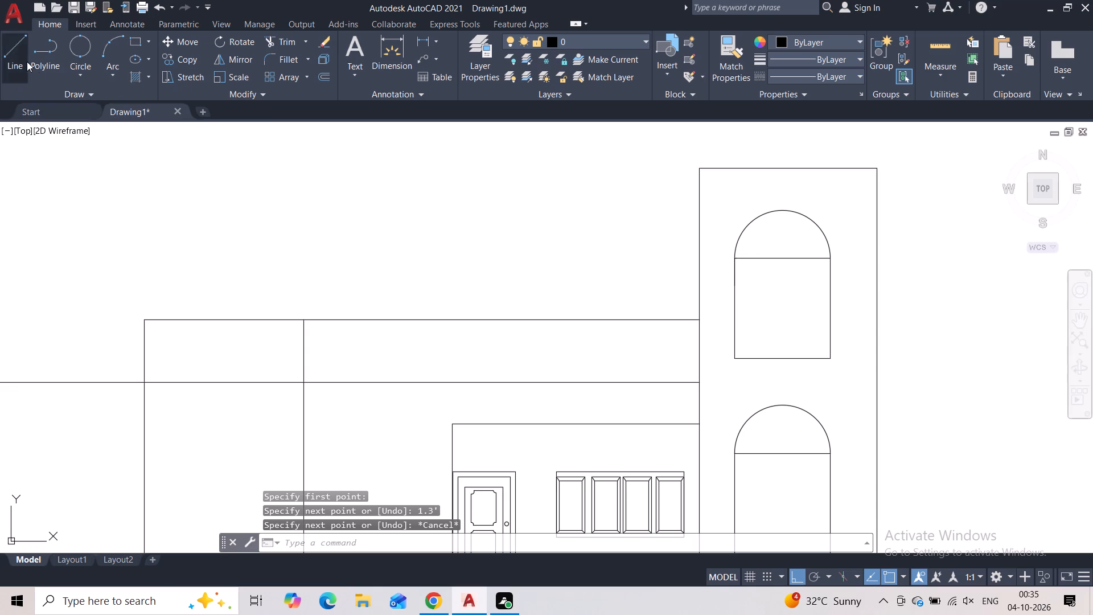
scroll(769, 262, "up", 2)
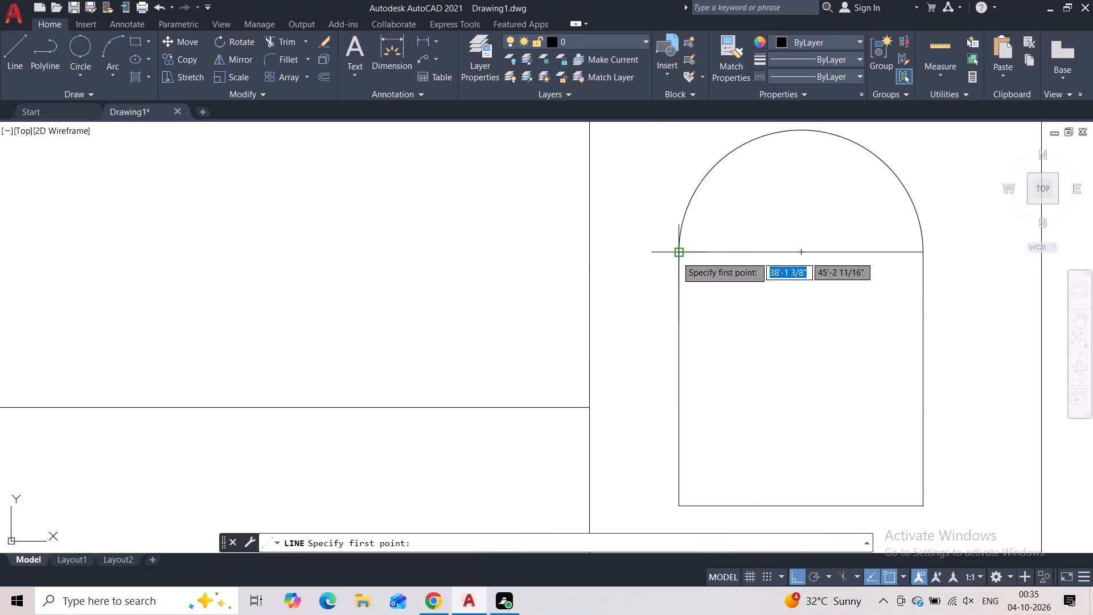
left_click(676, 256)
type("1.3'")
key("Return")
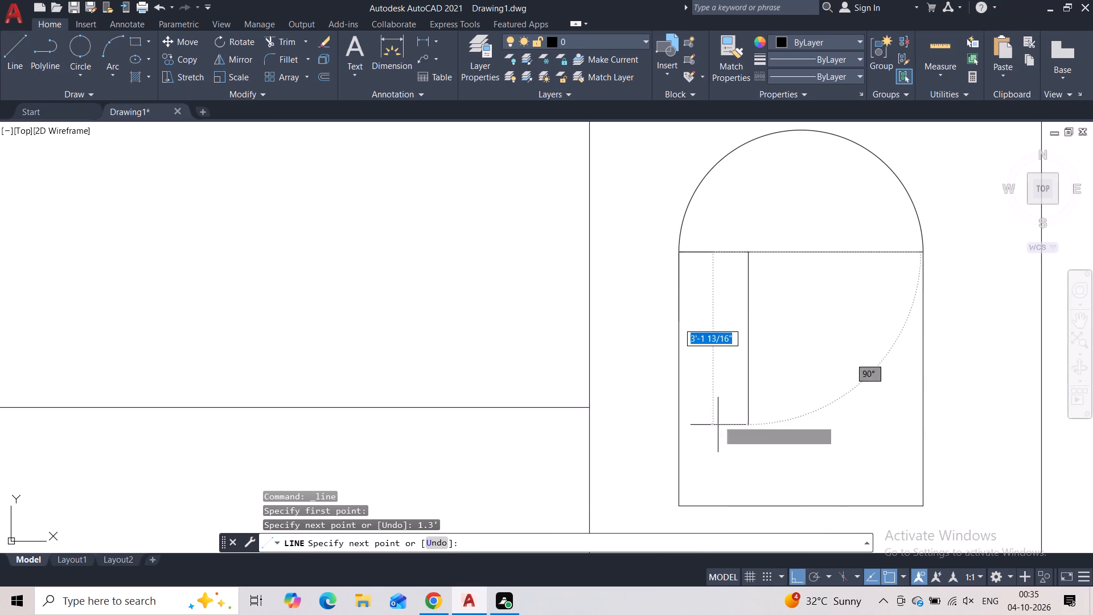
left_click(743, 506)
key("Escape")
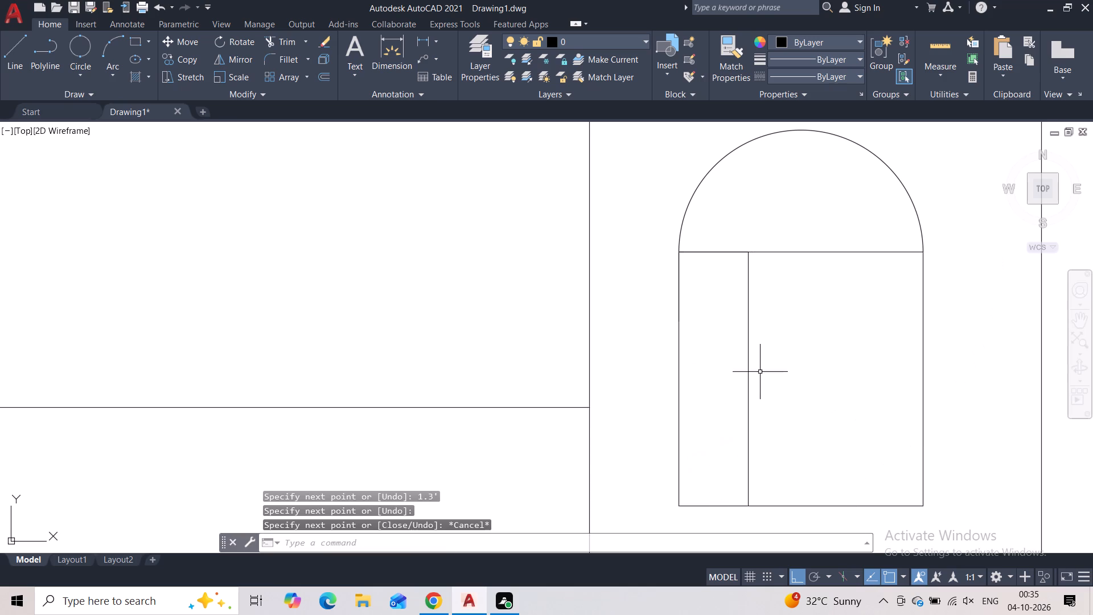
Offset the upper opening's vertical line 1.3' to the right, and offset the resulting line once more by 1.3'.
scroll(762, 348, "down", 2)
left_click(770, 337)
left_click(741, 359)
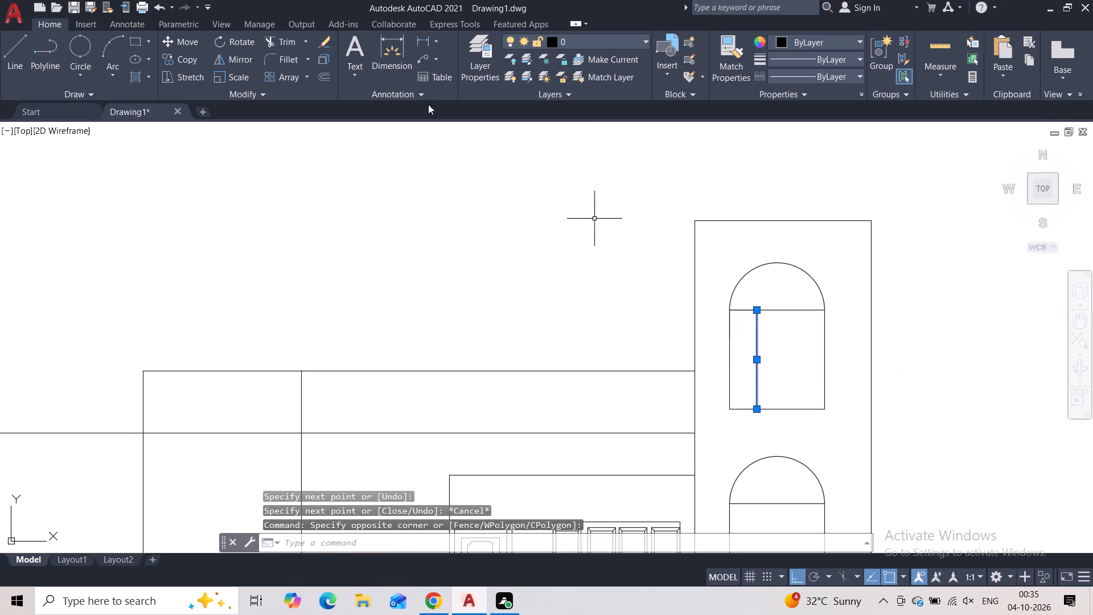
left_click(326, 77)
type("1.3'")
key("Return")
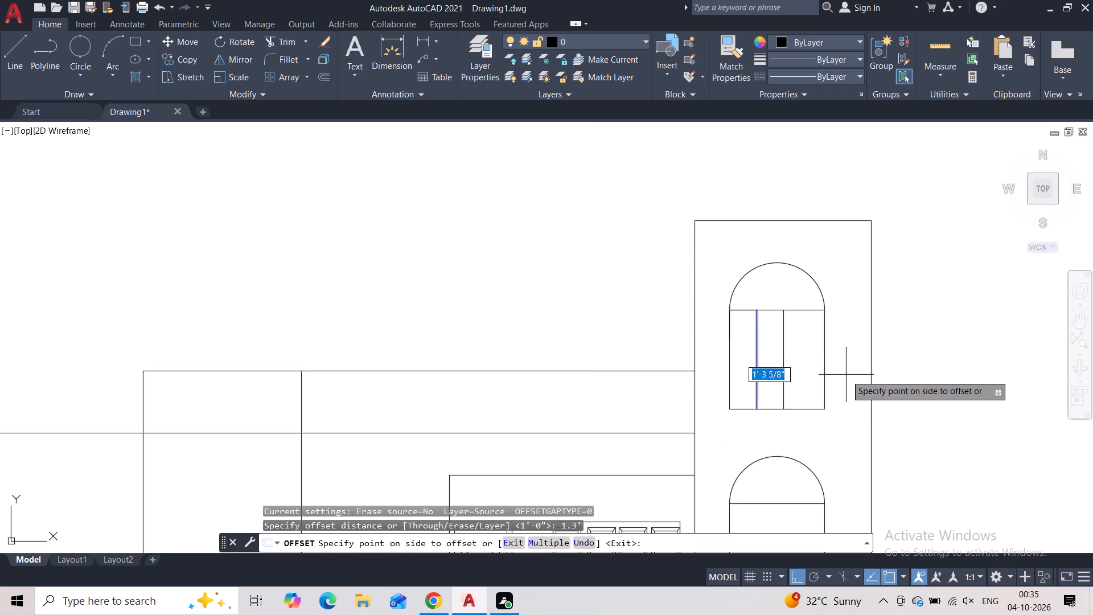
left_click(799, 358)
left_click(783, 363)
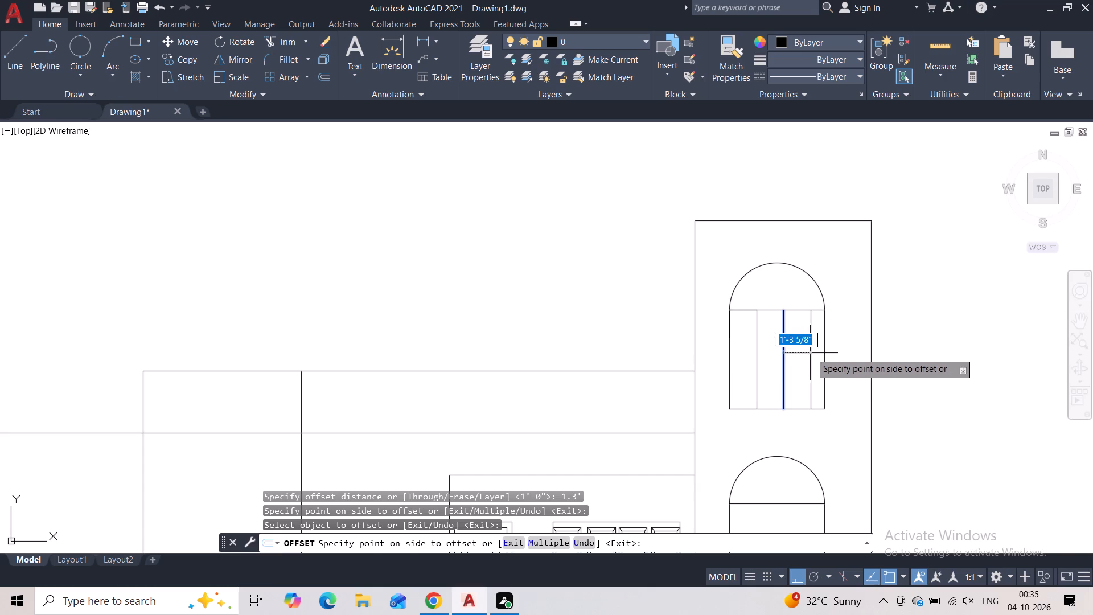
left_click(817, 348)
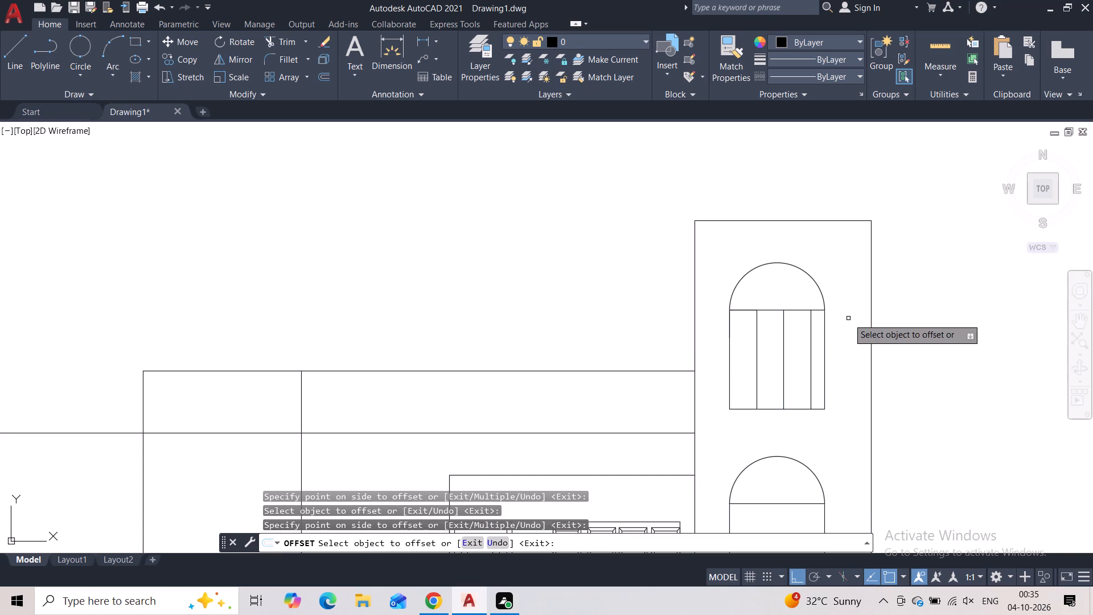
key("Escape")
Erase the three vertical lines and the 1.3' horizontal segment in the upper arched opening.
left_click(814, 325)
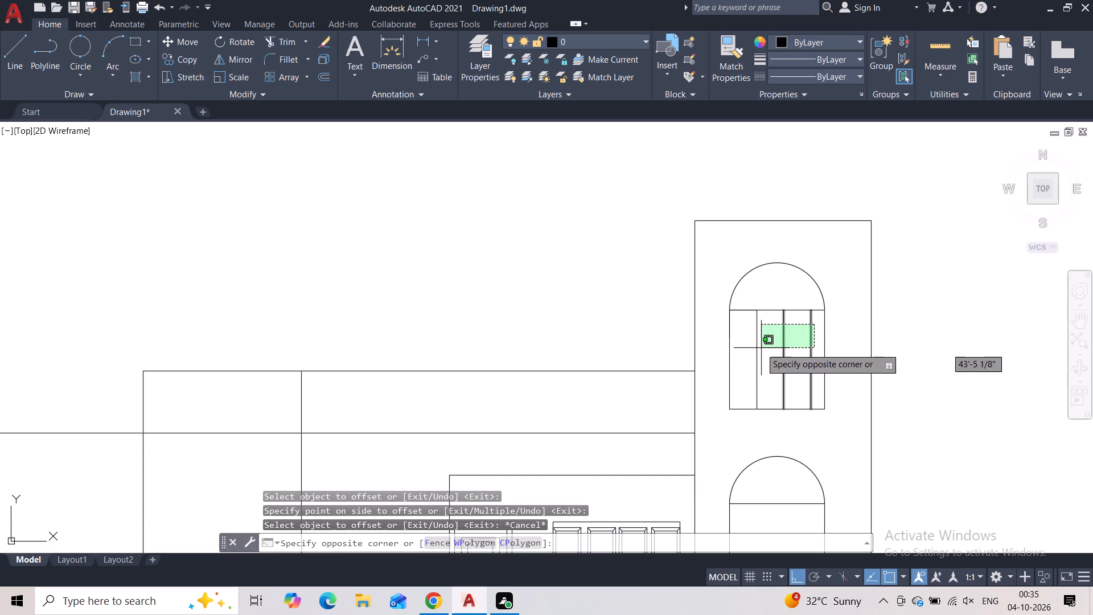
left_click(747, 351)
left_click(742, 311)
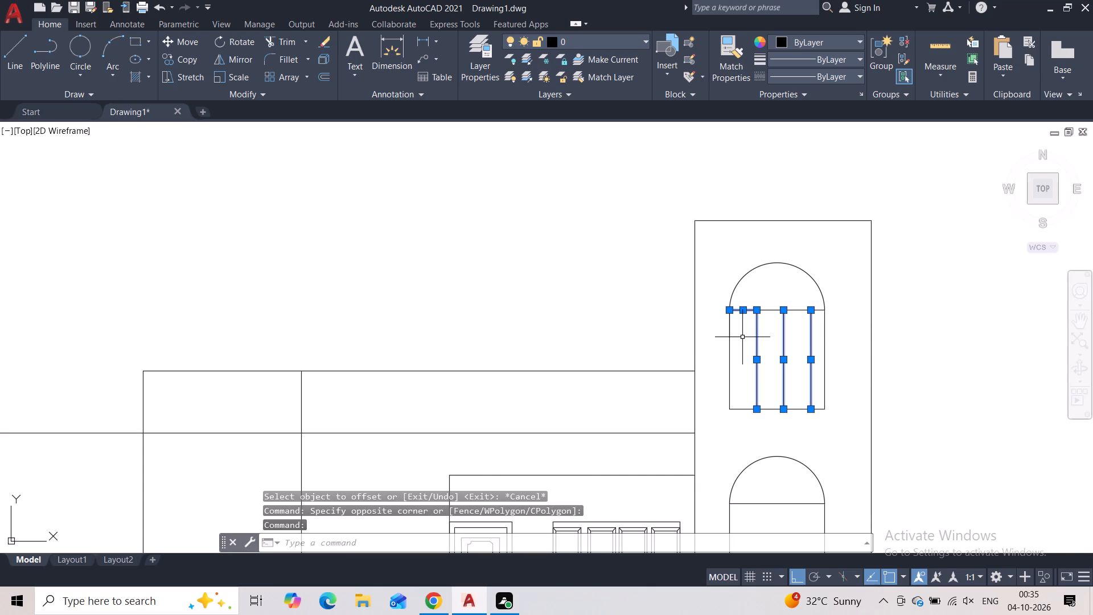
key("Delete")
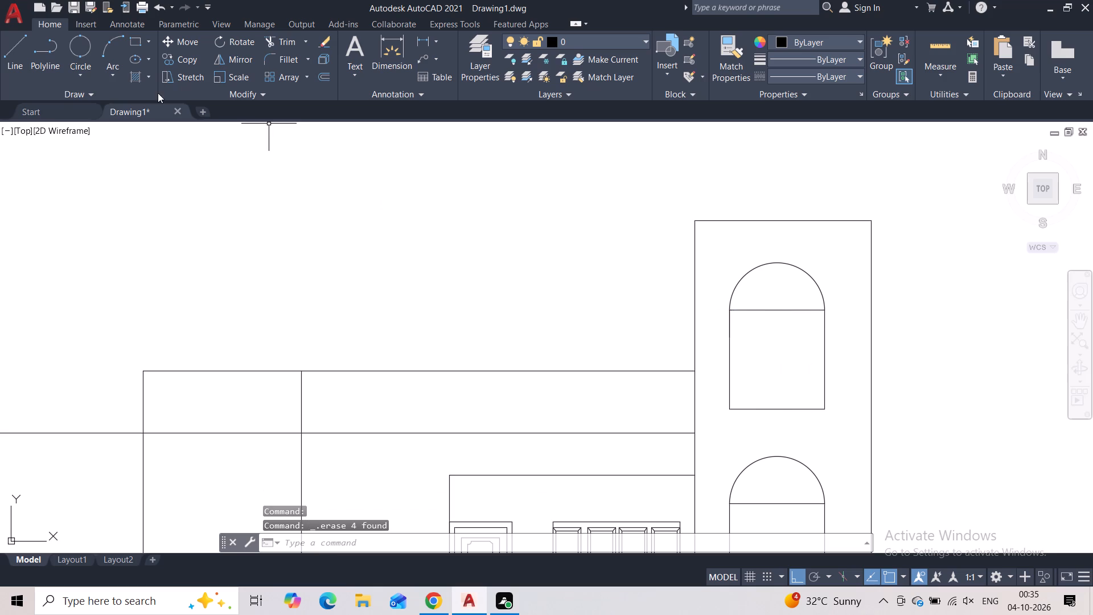
Draw a 1.1' line along the upper opening's arch base from its left end, continuing vertically down to the opening's bottom edge.
left_click(11, 69)
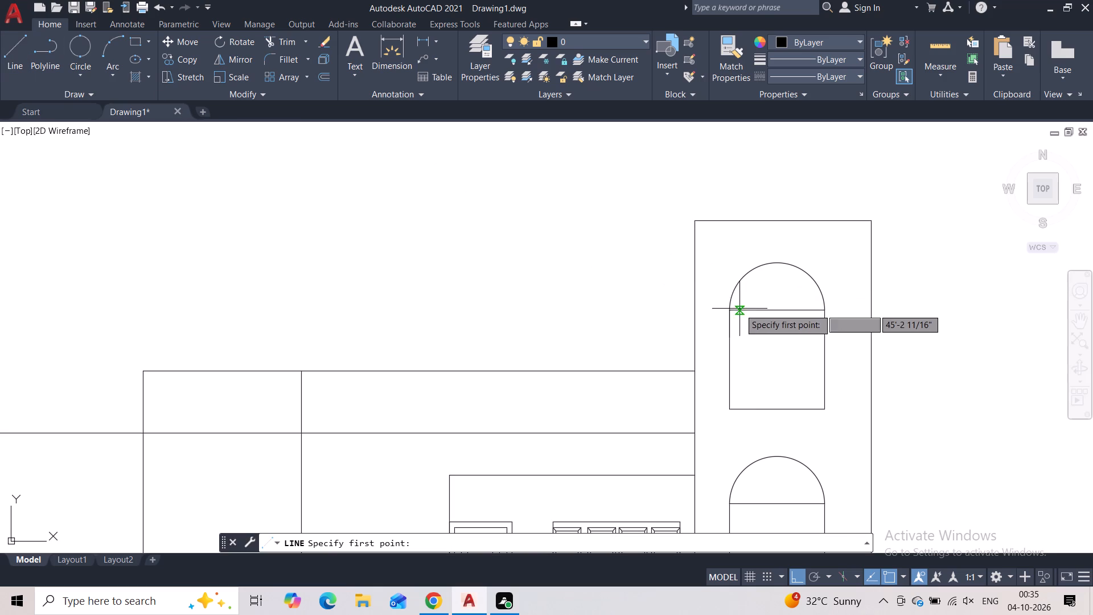
left_click(731, 312)
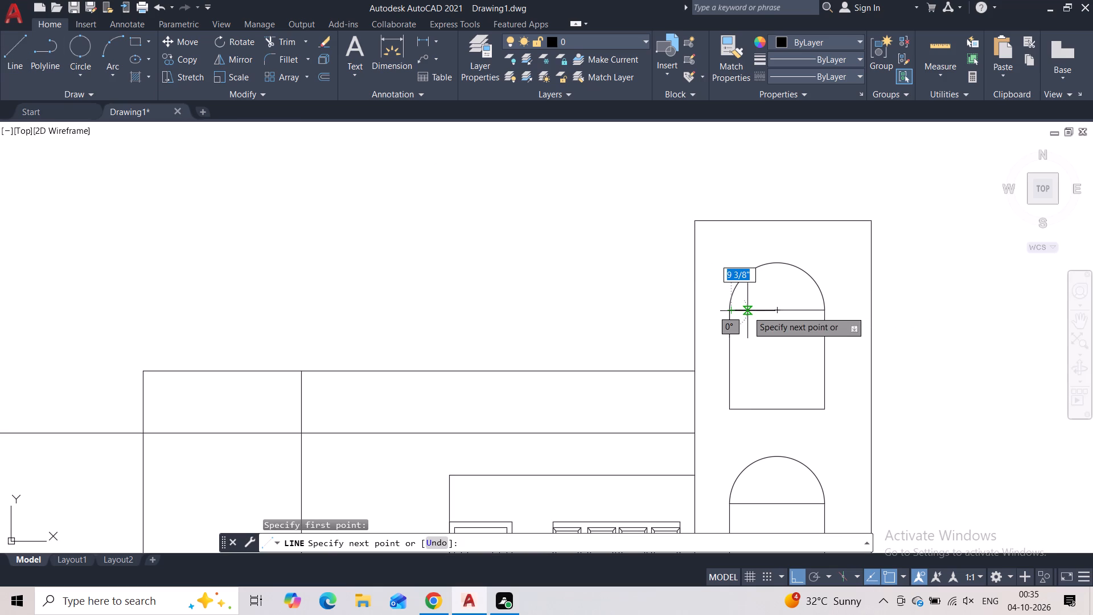
type("1.1'")
key("Return")
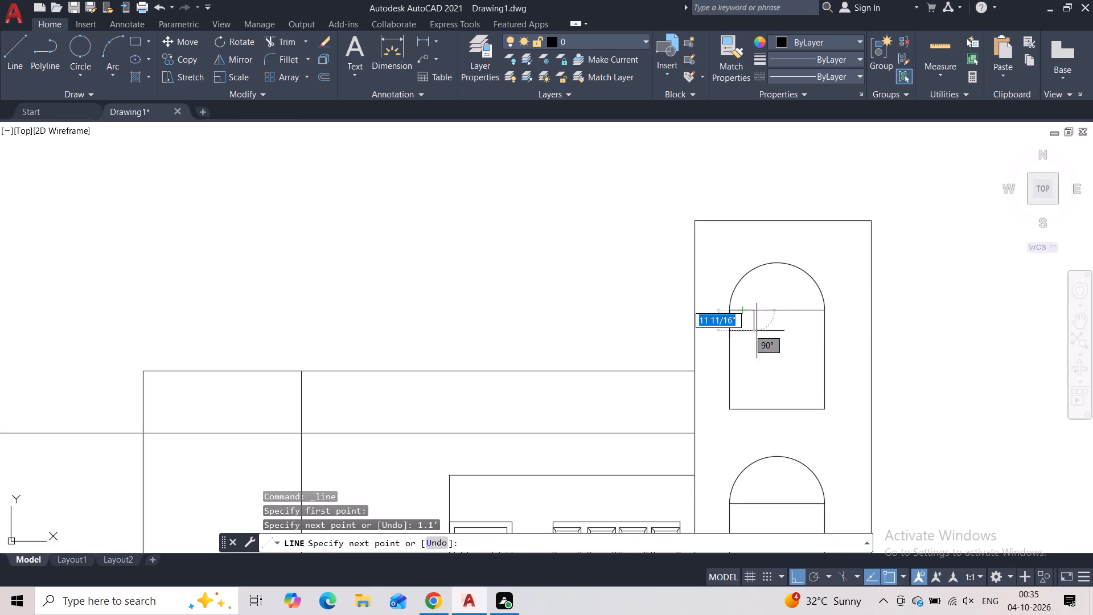
left_click(750, 415)
key("Escape")
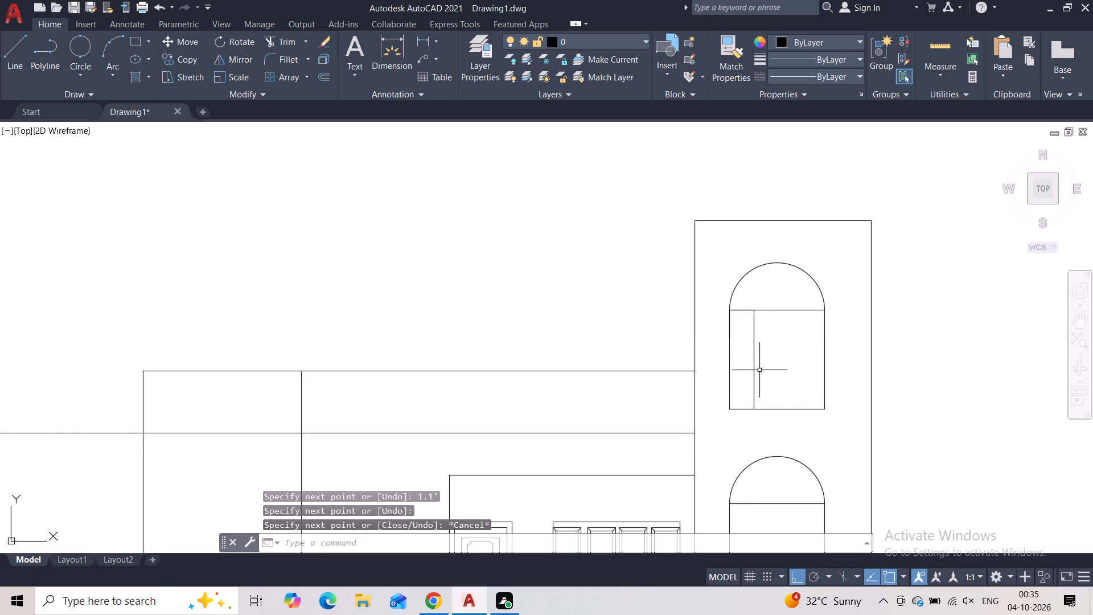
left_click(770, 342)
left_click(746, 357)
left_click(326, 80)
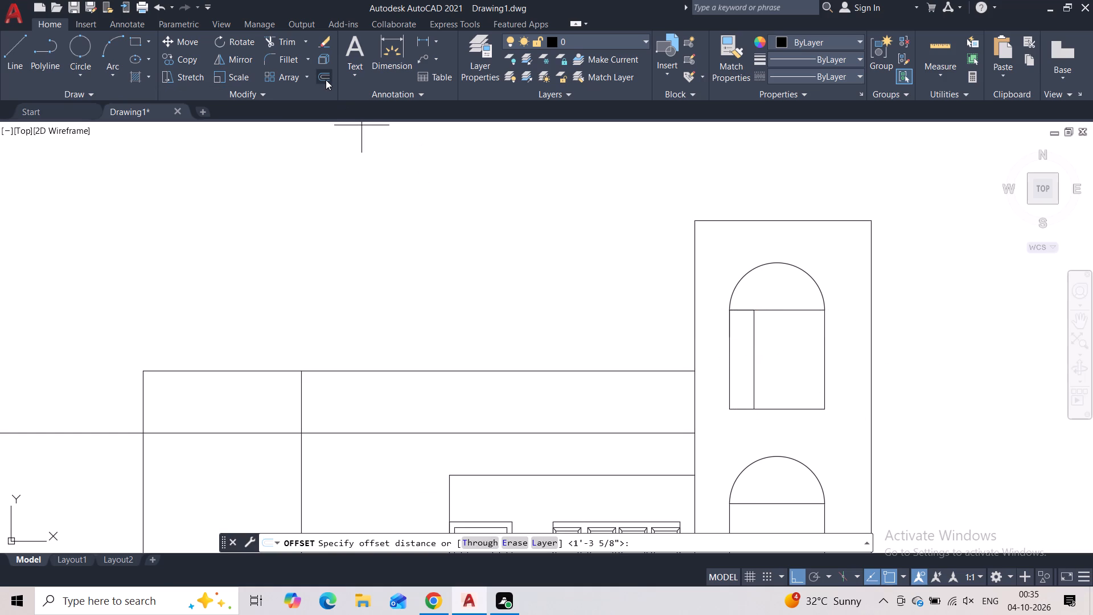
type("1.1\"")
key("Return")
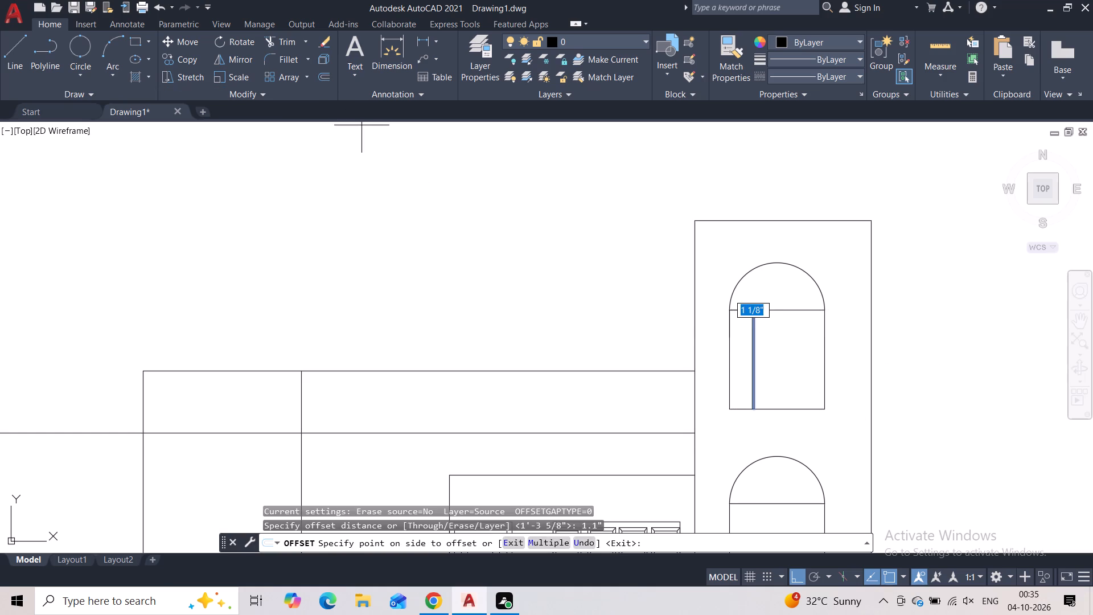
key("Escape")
Offset the upper opening's vertical divider 1.1' to the right, and offset the resulting line once more by 1.1'.
left_click(769, 345)
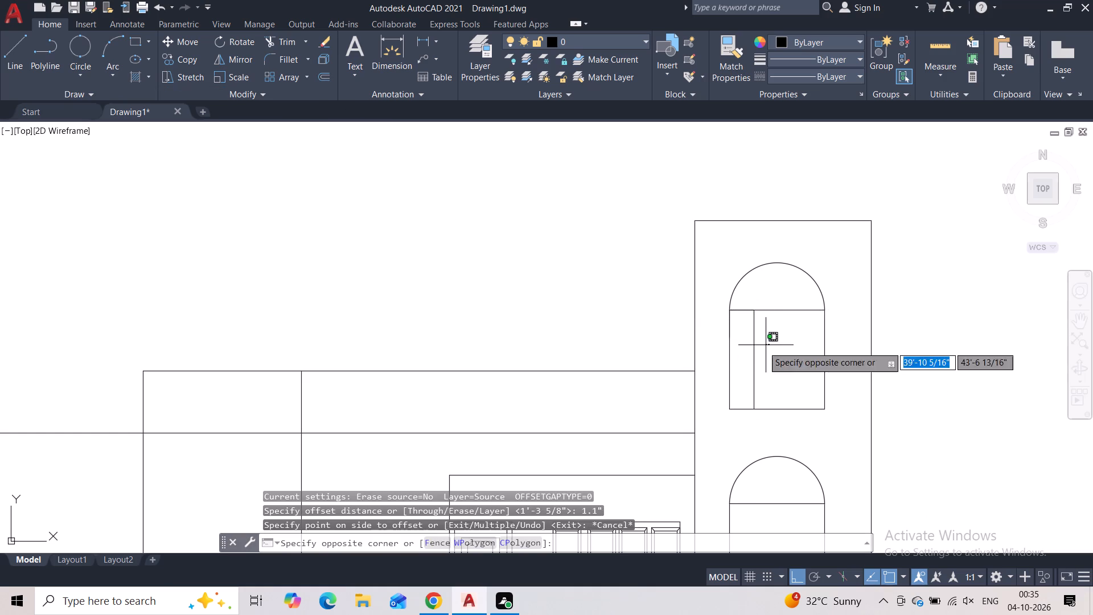
left_click(736, 363)
left_click(319, 71)
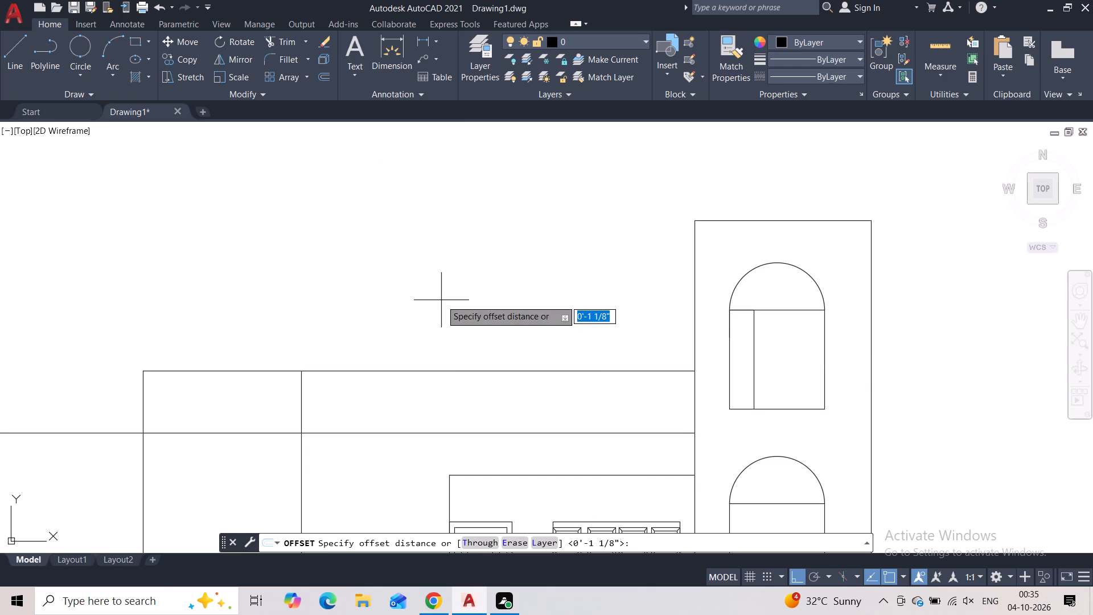
type("1.1'")
key("Return")
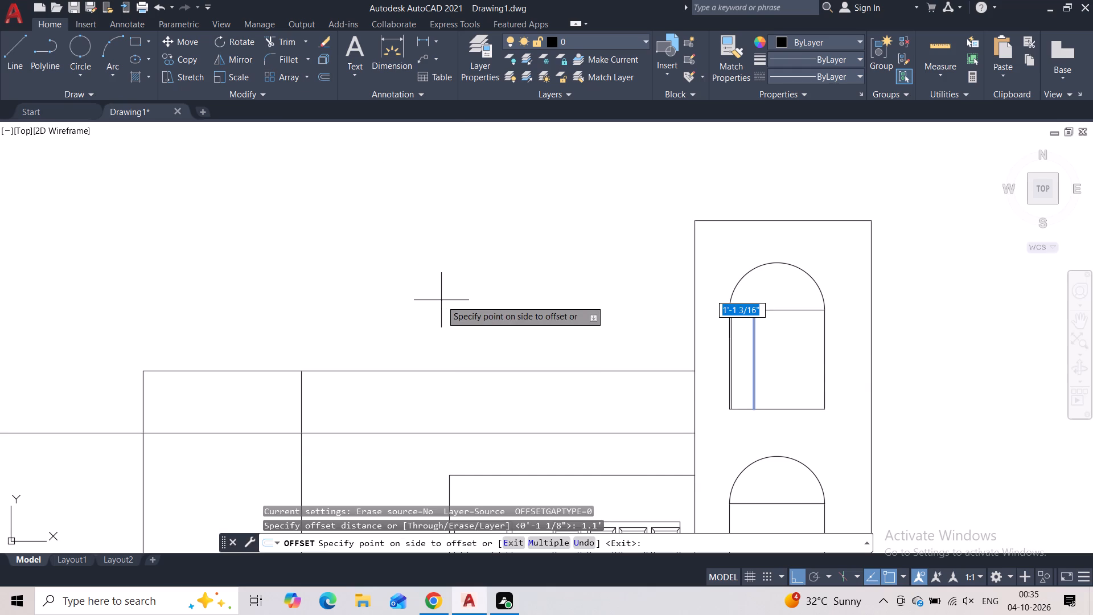
left_click(796, 336)
left_click(776, 348)
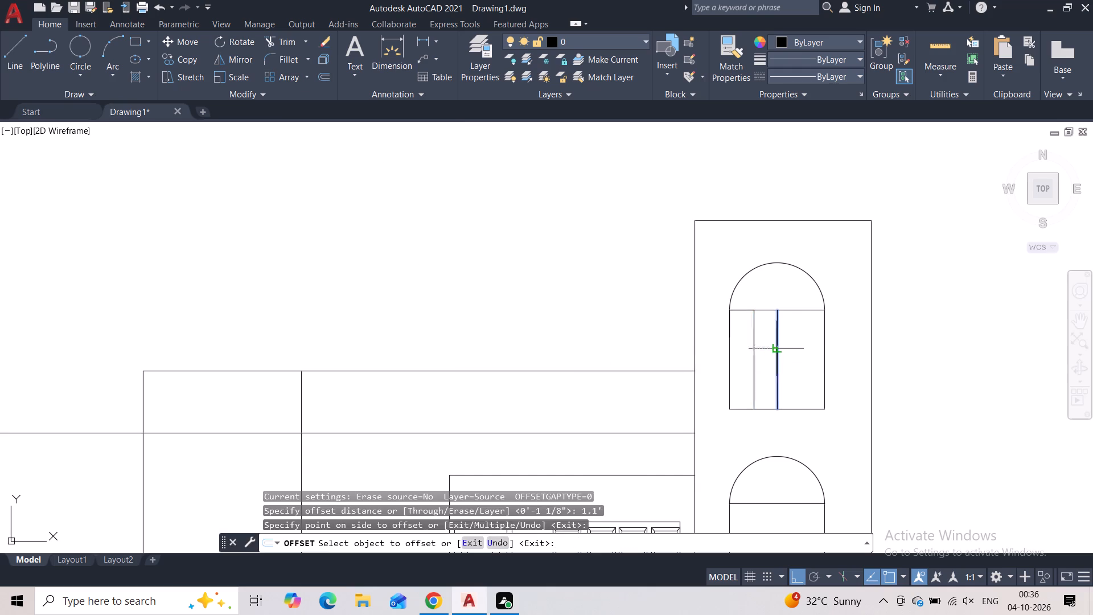
left_click(808, 341)
key("Escape")
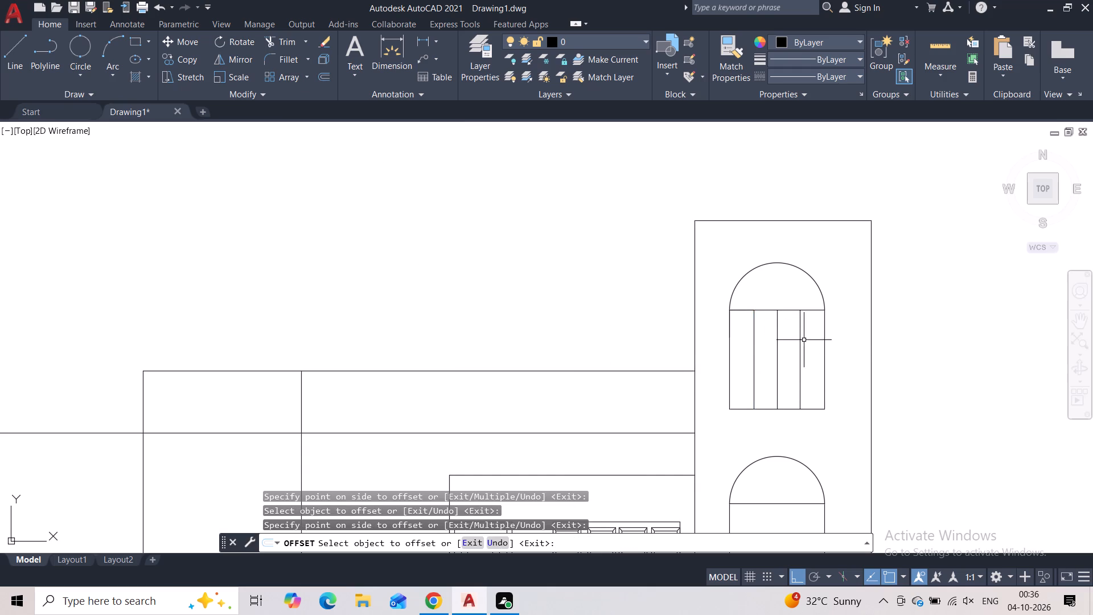
Erase the 1.1' horizontal construction segment lying on the upper opening's arch base line.
left_click(740, 305)
left_click(740, 313)
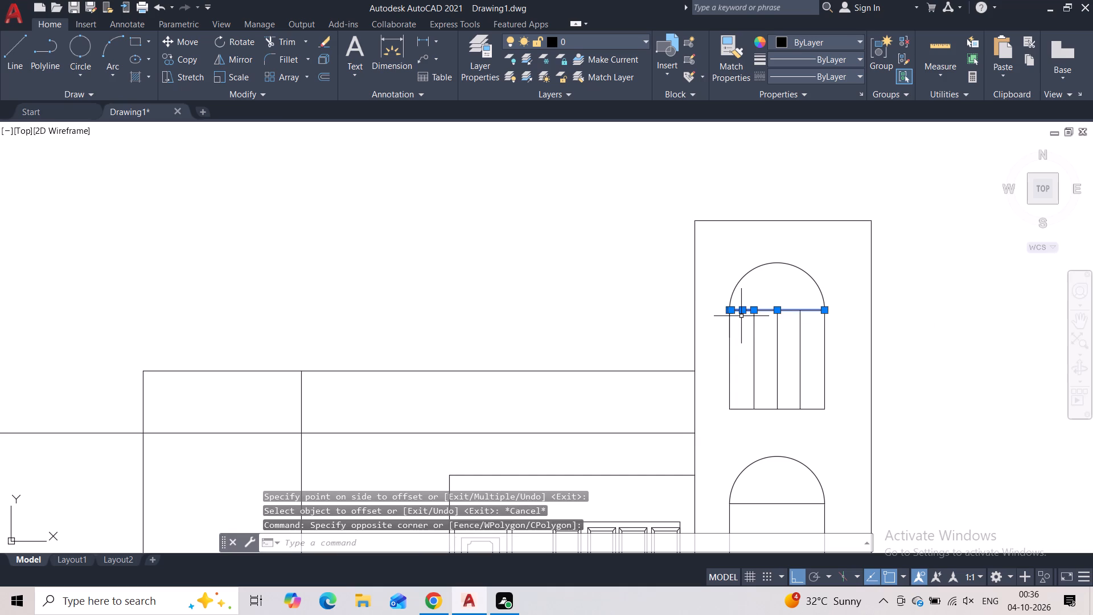
key("Escape")
left_click(743, 311)
key("Delete")
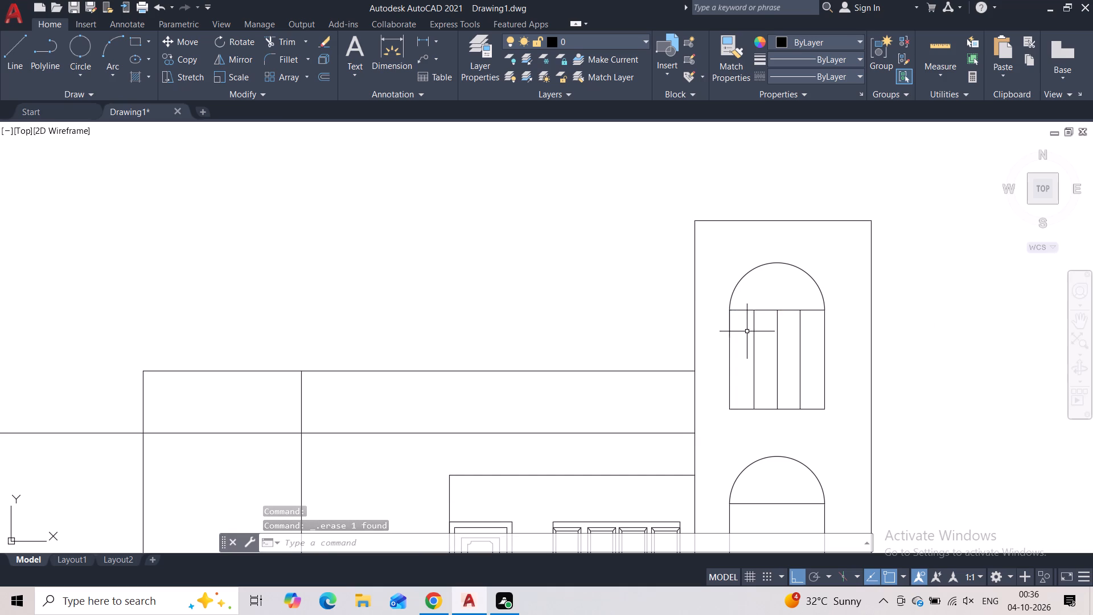
Draw a 2-Point circle whose diameter spans the top ends of the upper opening's first and third vertical dividers.
left_click(89, 83)
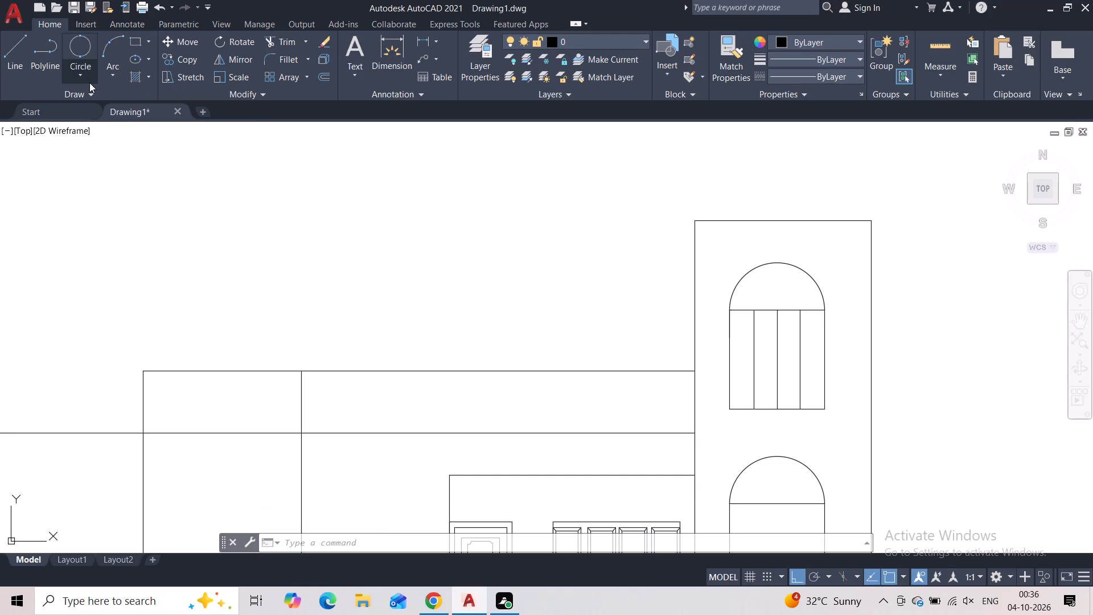
left_click(101, 157)
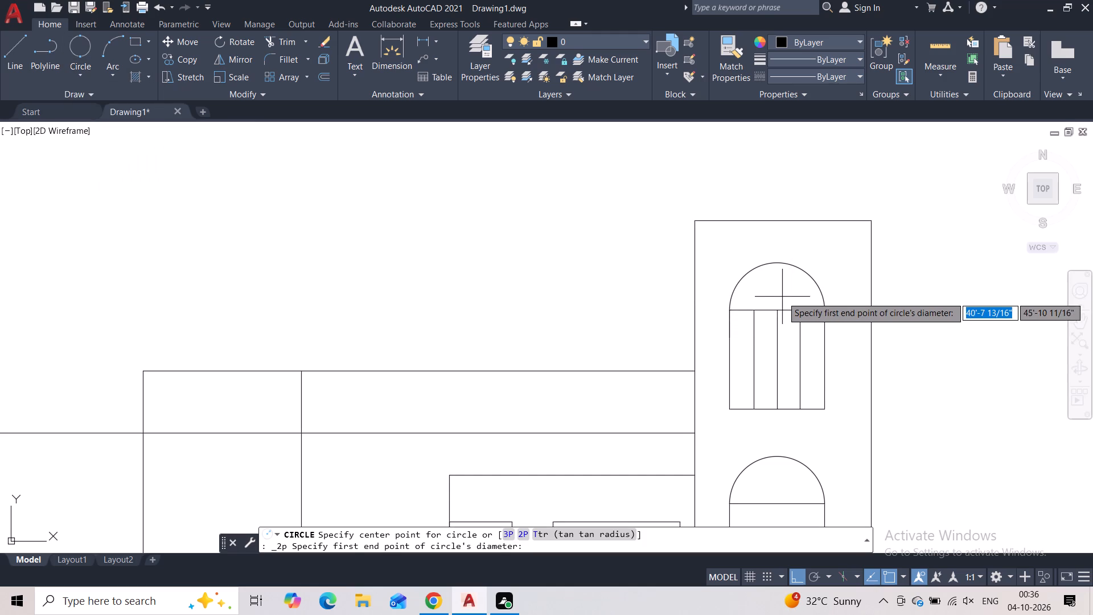
left_click(757, 311)
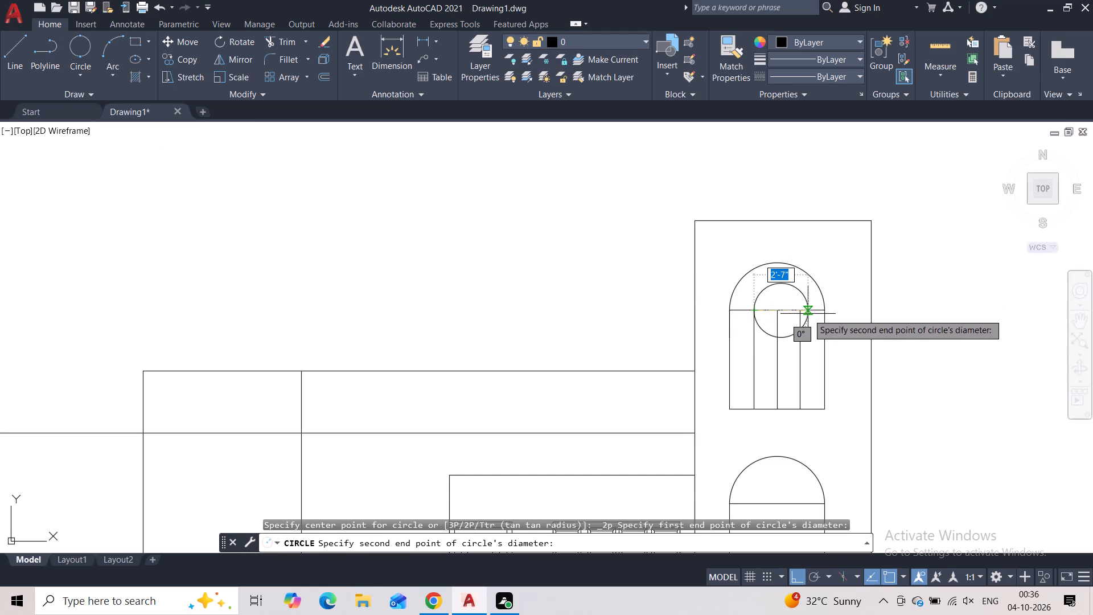
left_click(802, 314)
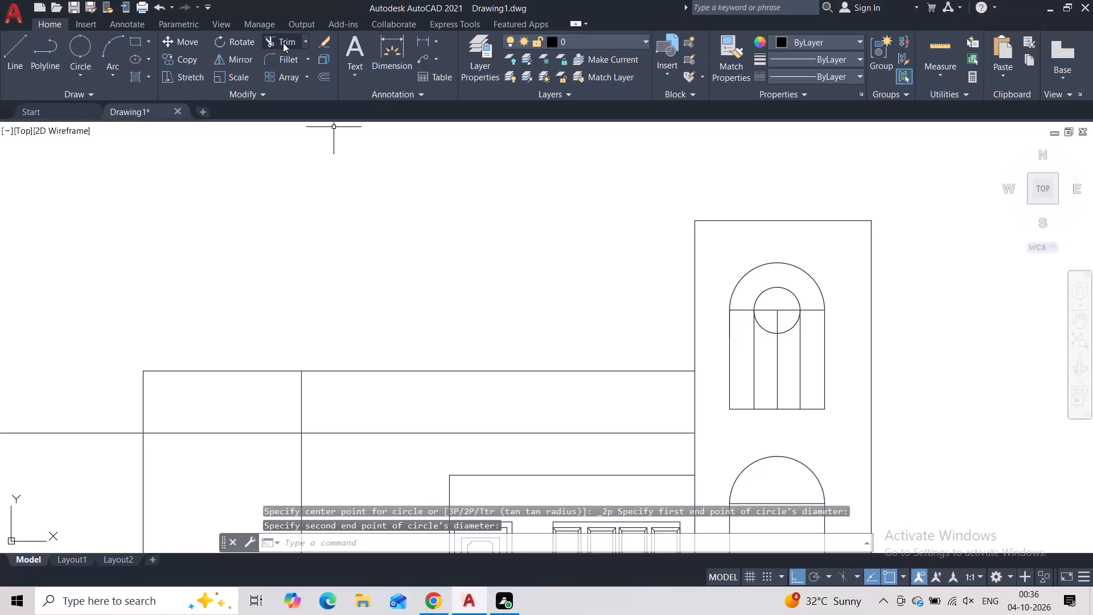
Trim away the circle's lower half below the arch base line, leaving an inner semicircular arch in the upper opening.
left_click(283, 43)
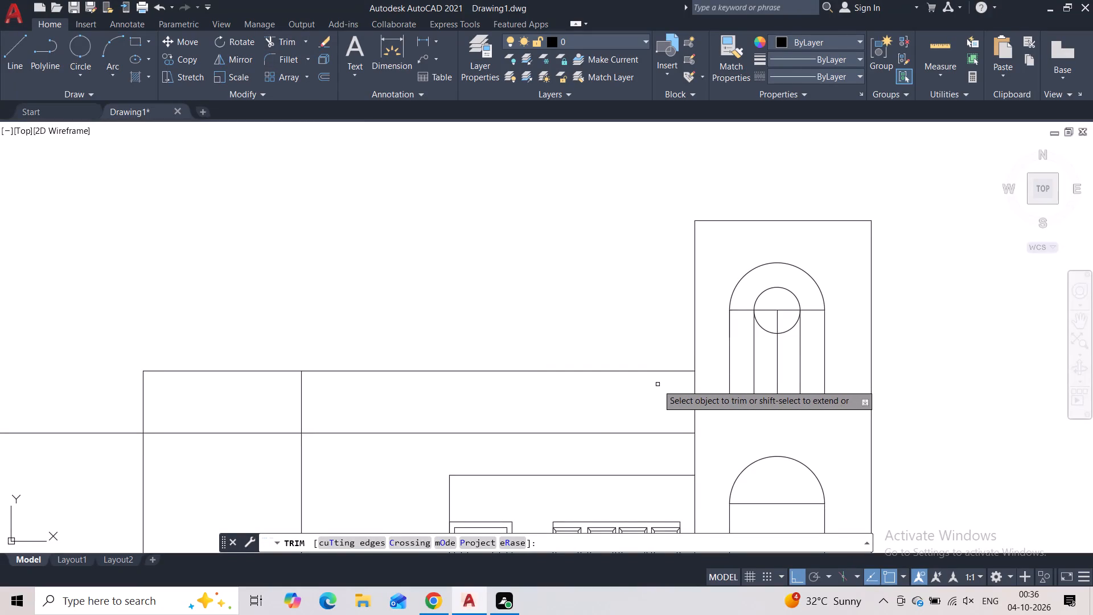
scroll(759, 325, "up", 3)
left_click_drag(773, 309, 753, 356)
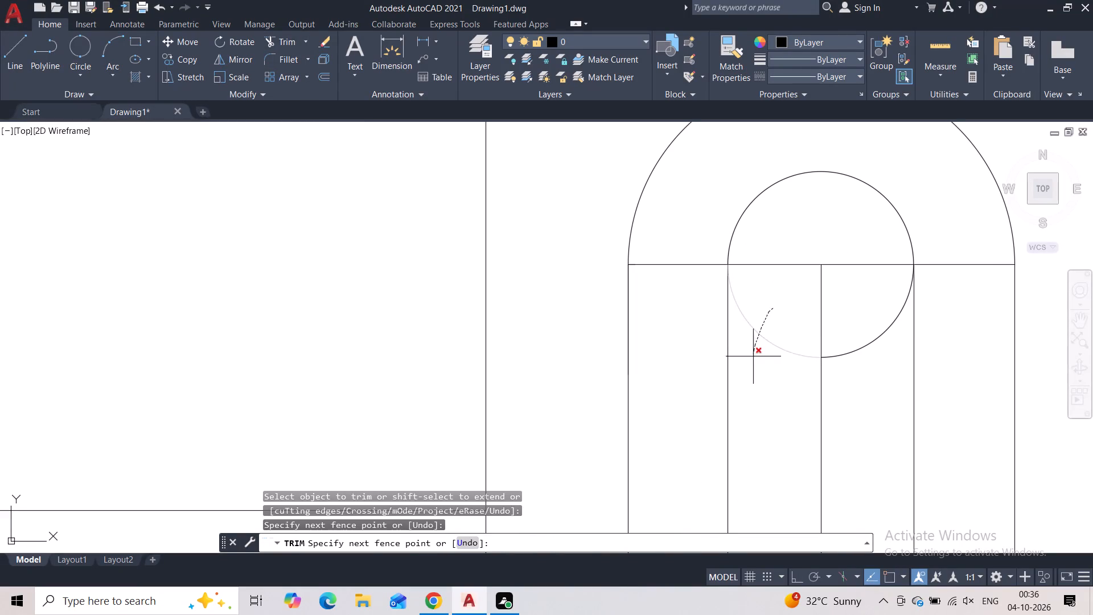
left_click_drag(868, 318, 872, 364)
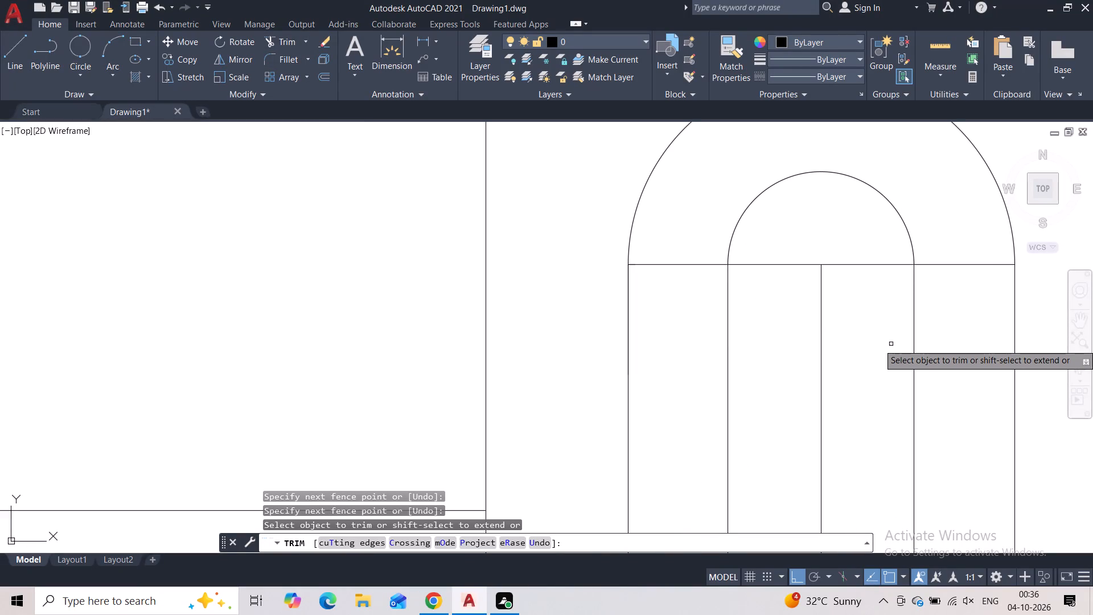
key("Escape")
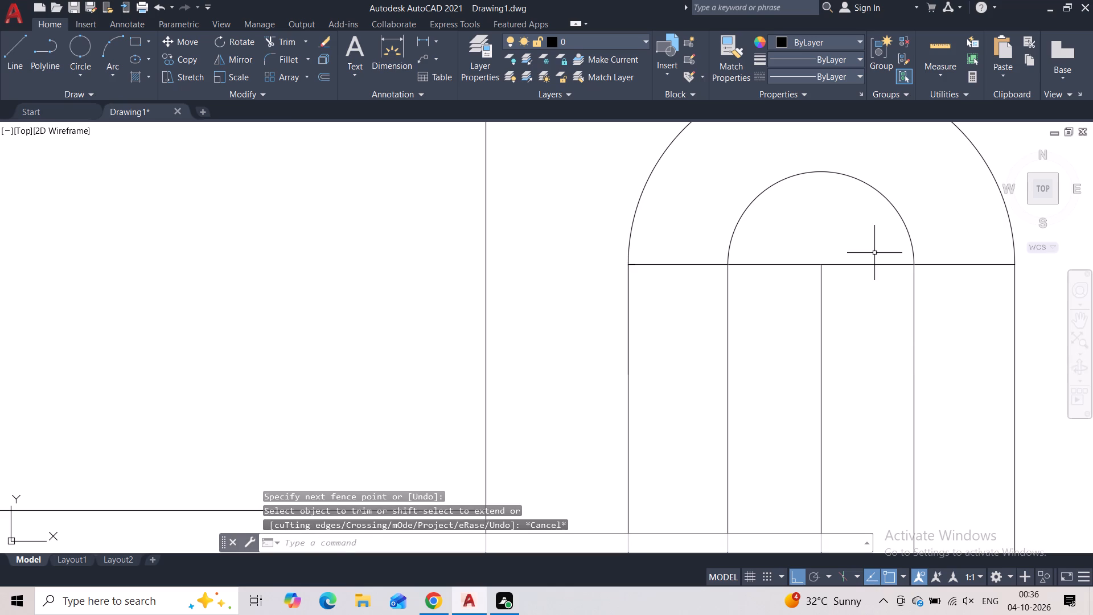
With Ortho off, draw a nearly full Start, Center, End arc from the upper opening's left arch base corner, its center 0.55' up along the outer arch.
scroll(874, 253, "down", 1)
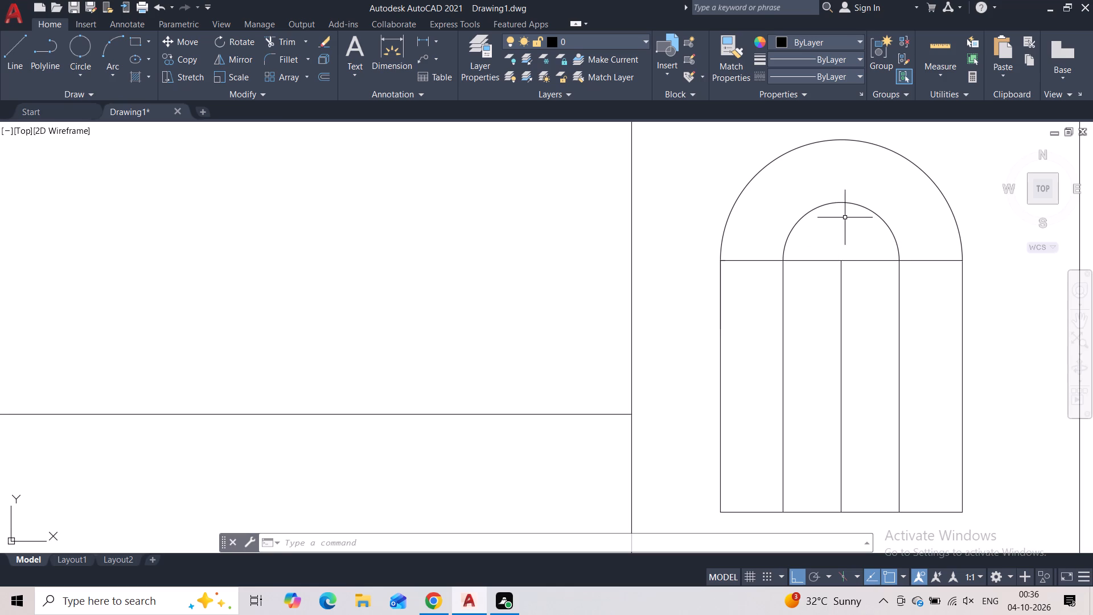
left_click(126, 77)
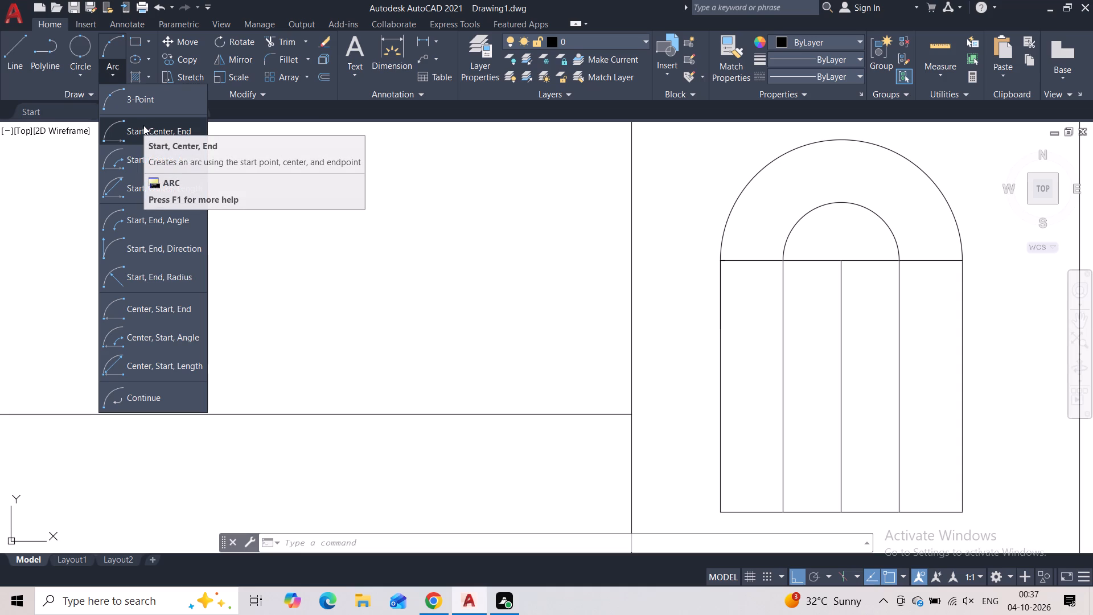
left_click(143, 125)
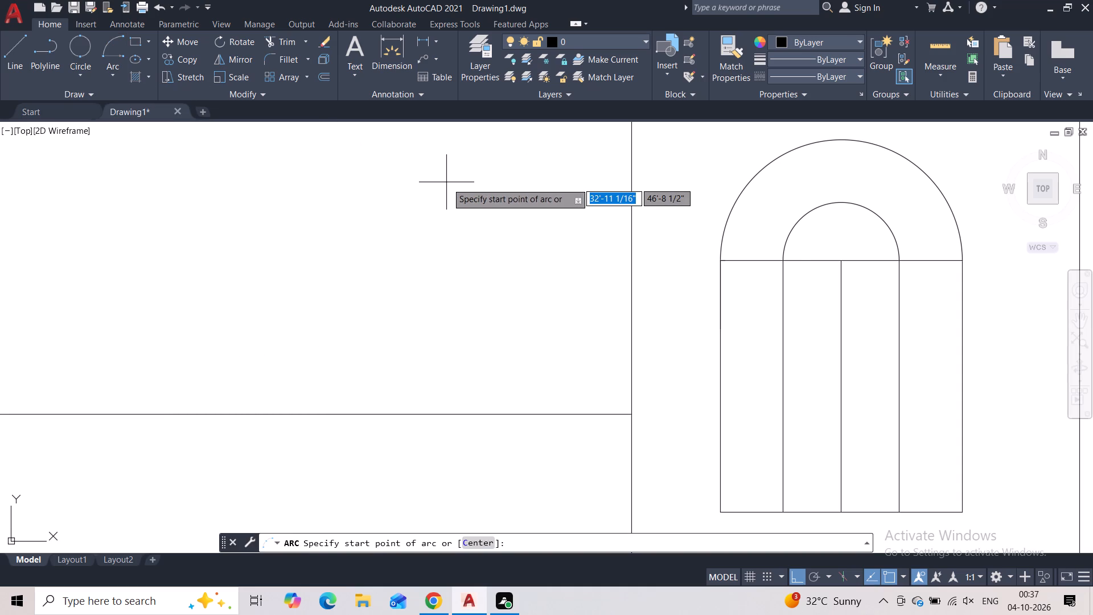
left_click(718, 262)
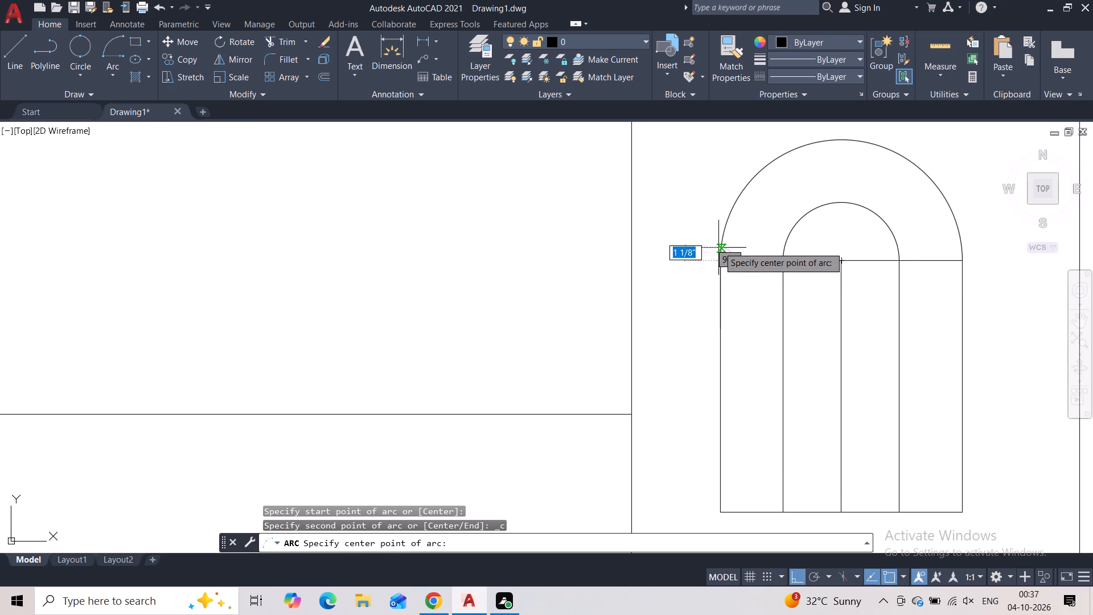
scroll(723, 234, "up", 2)
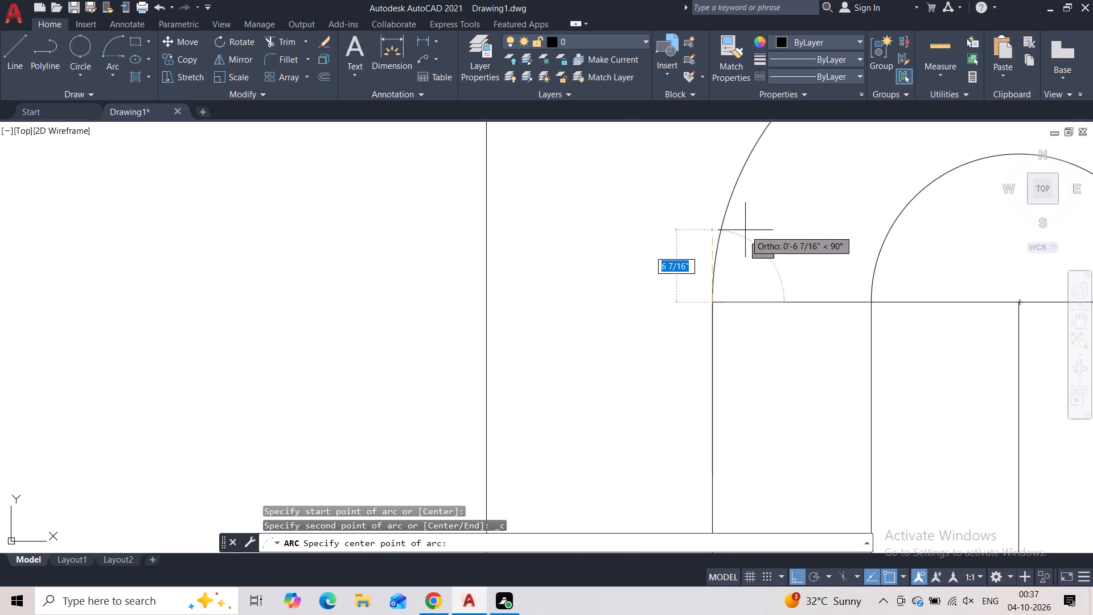
key("F8")
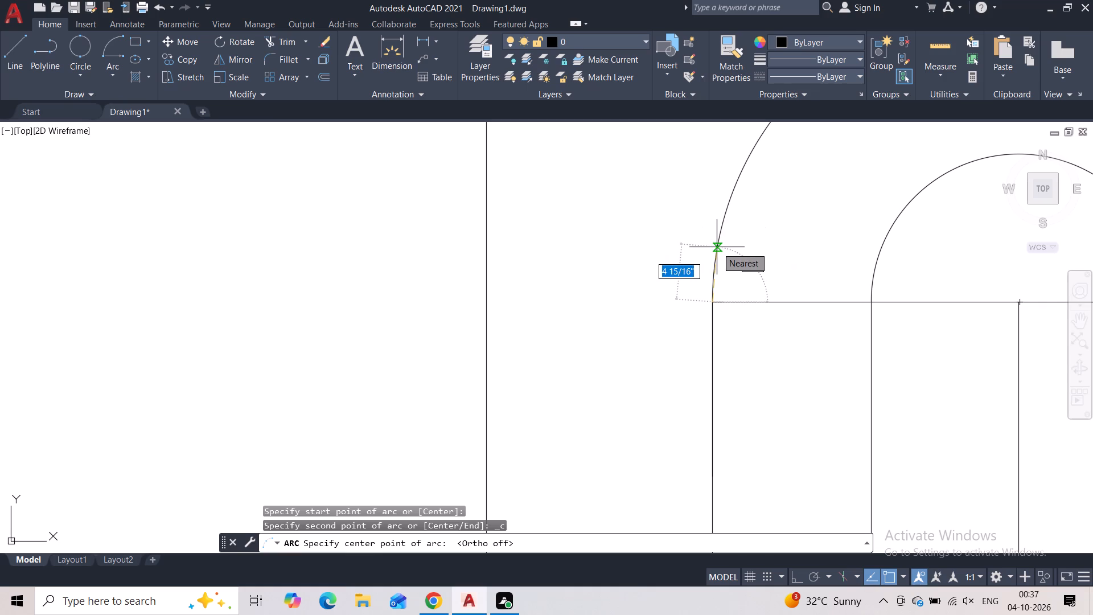
type("0.")
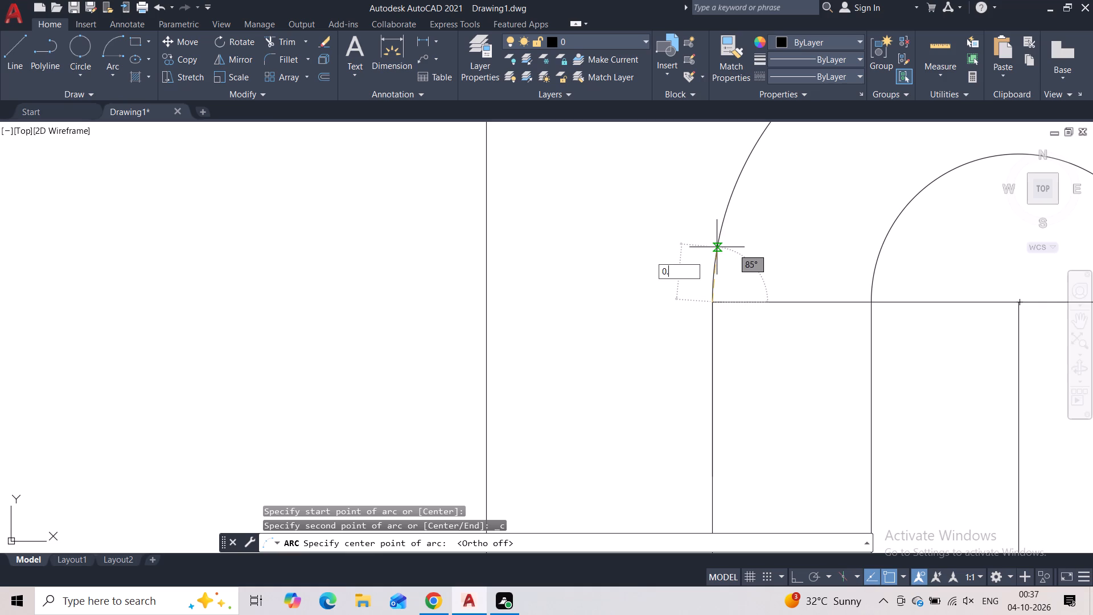
type("55")
key("apostrophe")
key("Return")
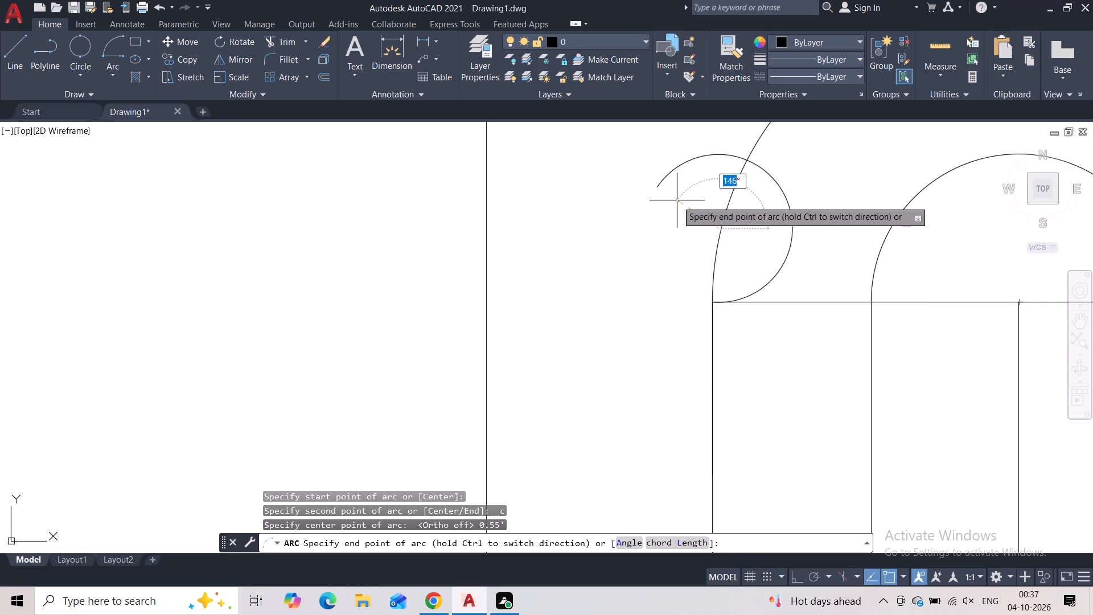
left_click(692, 304)
key("Escape")
Draw a line from the construction arc's upper intersection with the outer arch, perpendicular to the inner arch.
scroll(688, 274, "down", 1)
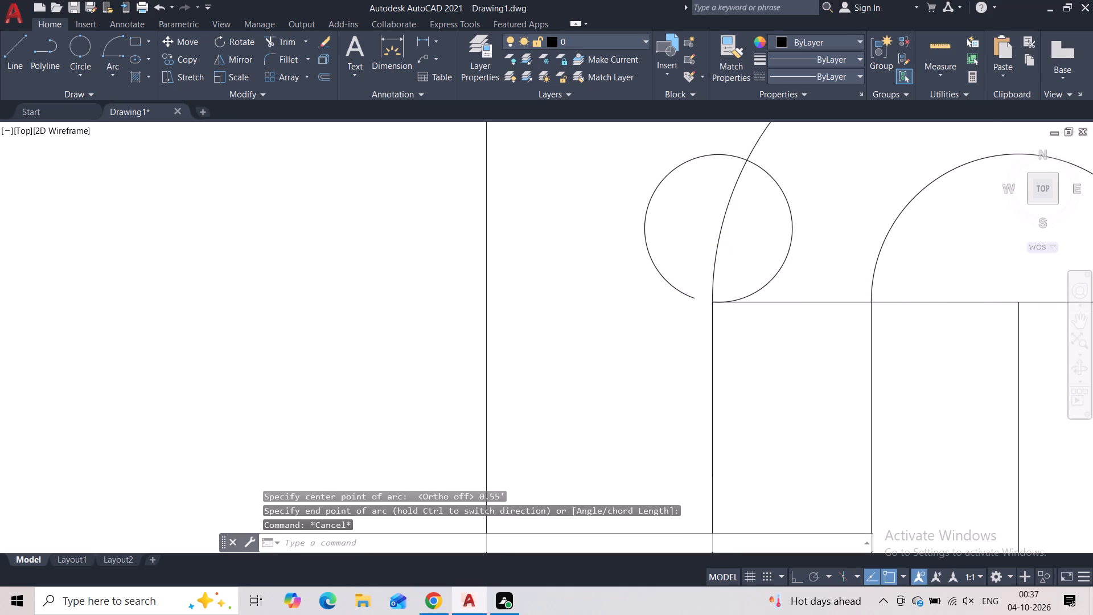
left_click(20, 54)
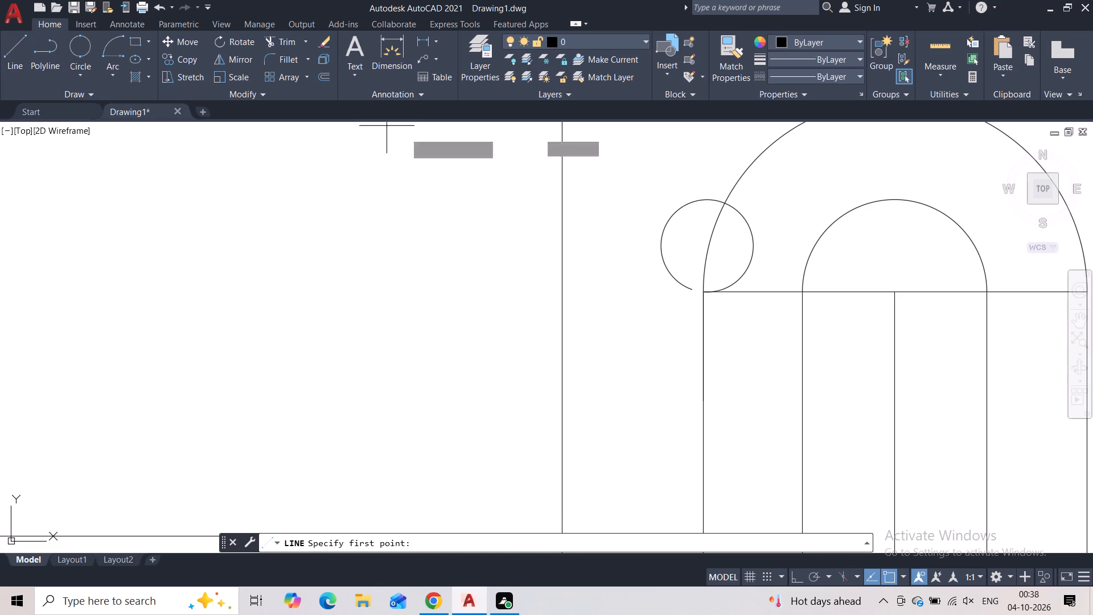
left_click(729, 203)
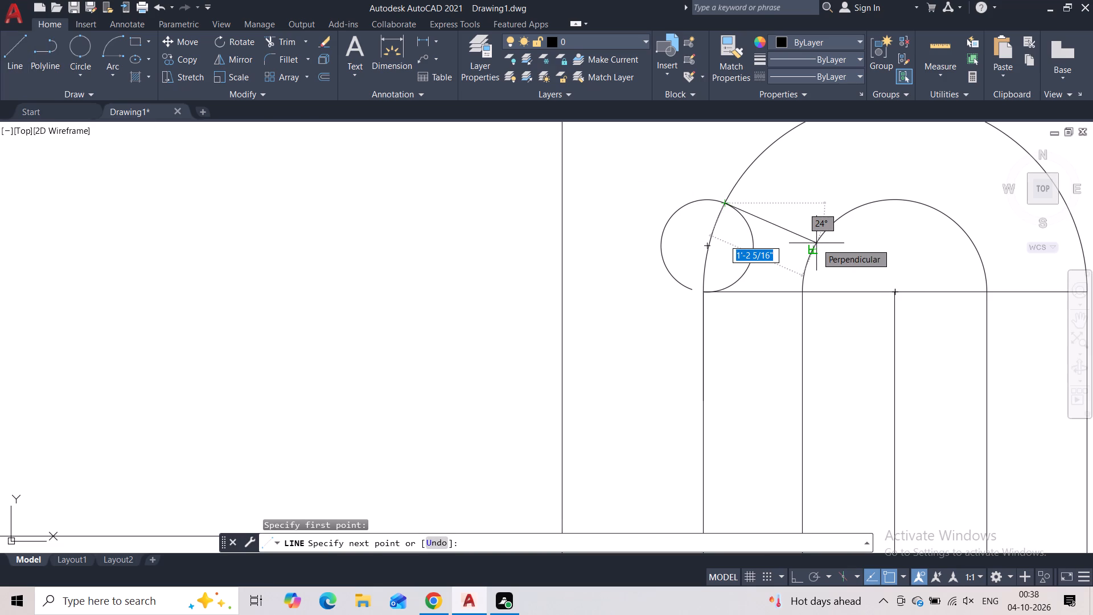
left_click(816, 243)
key("Escape")
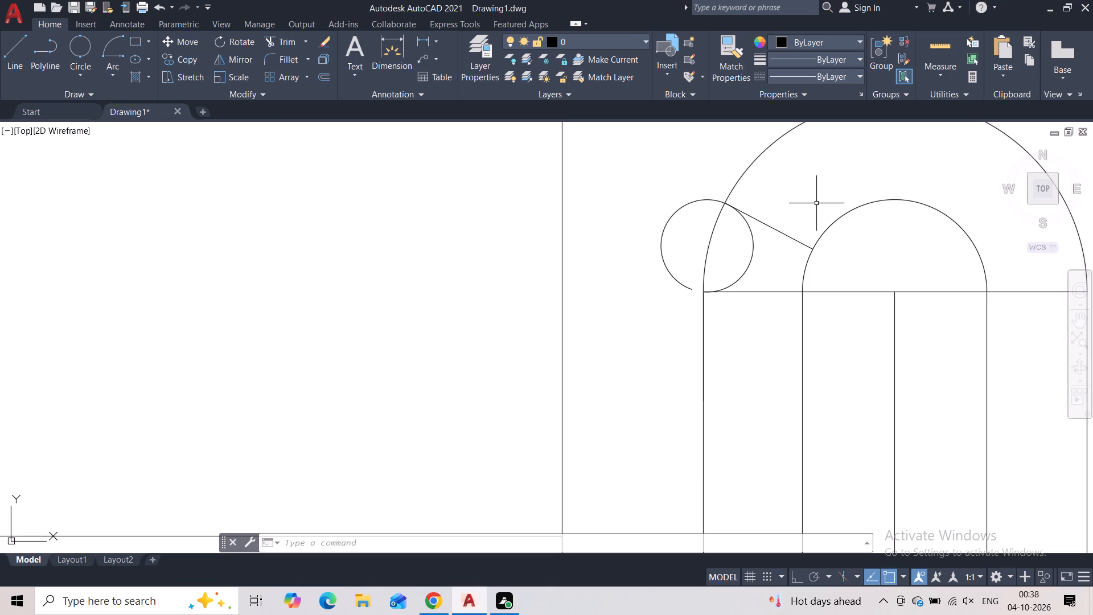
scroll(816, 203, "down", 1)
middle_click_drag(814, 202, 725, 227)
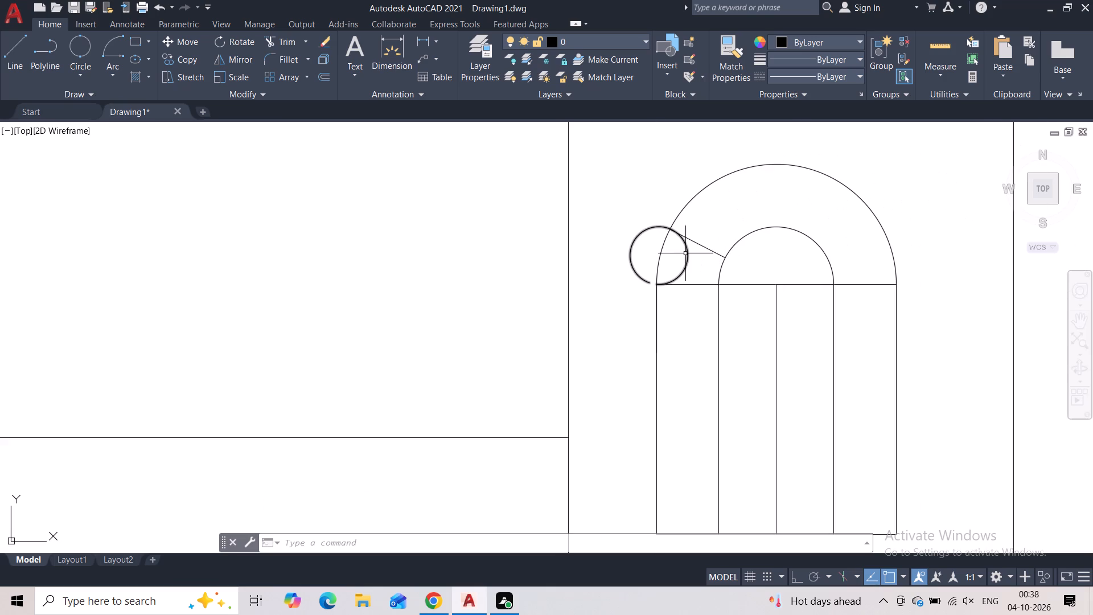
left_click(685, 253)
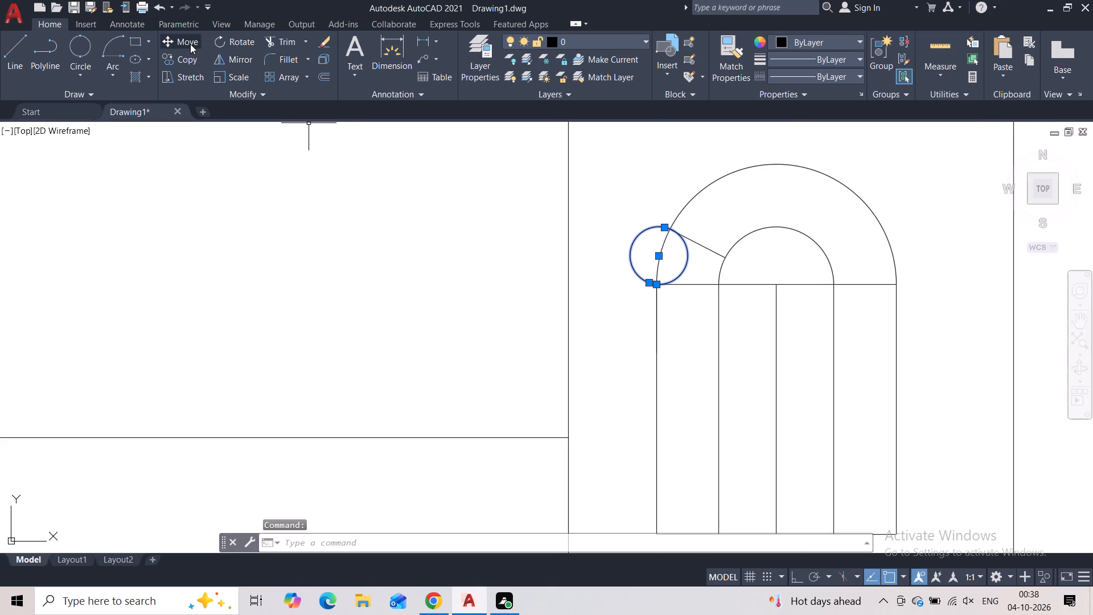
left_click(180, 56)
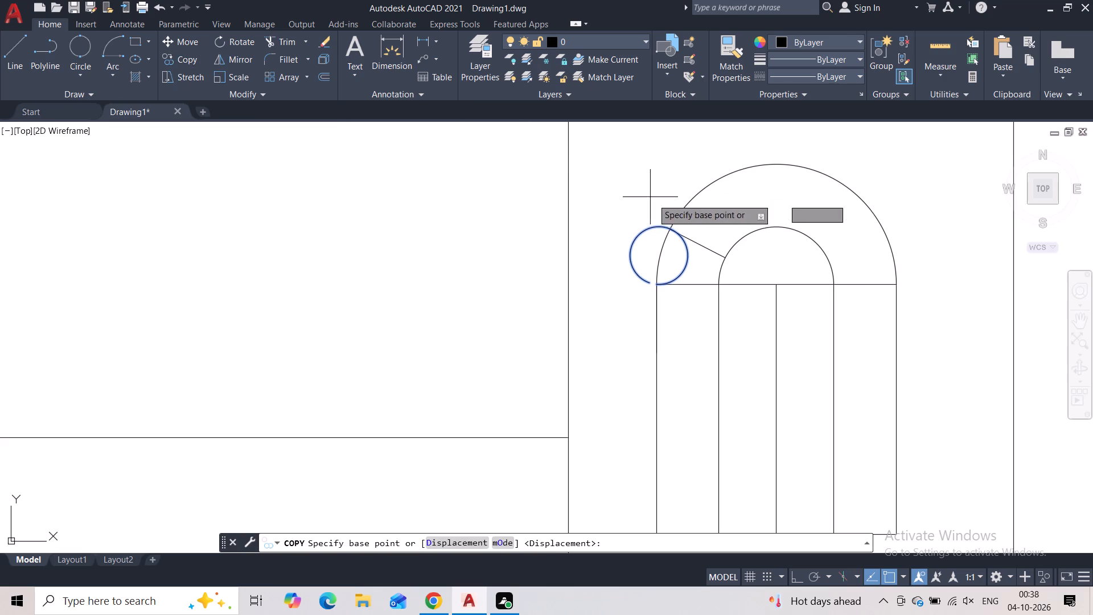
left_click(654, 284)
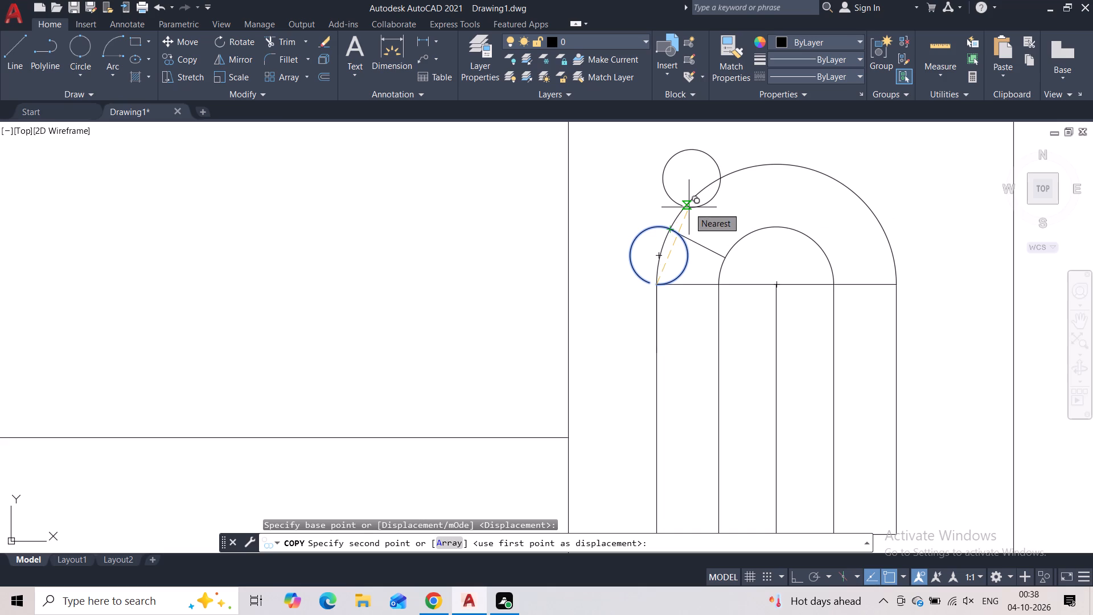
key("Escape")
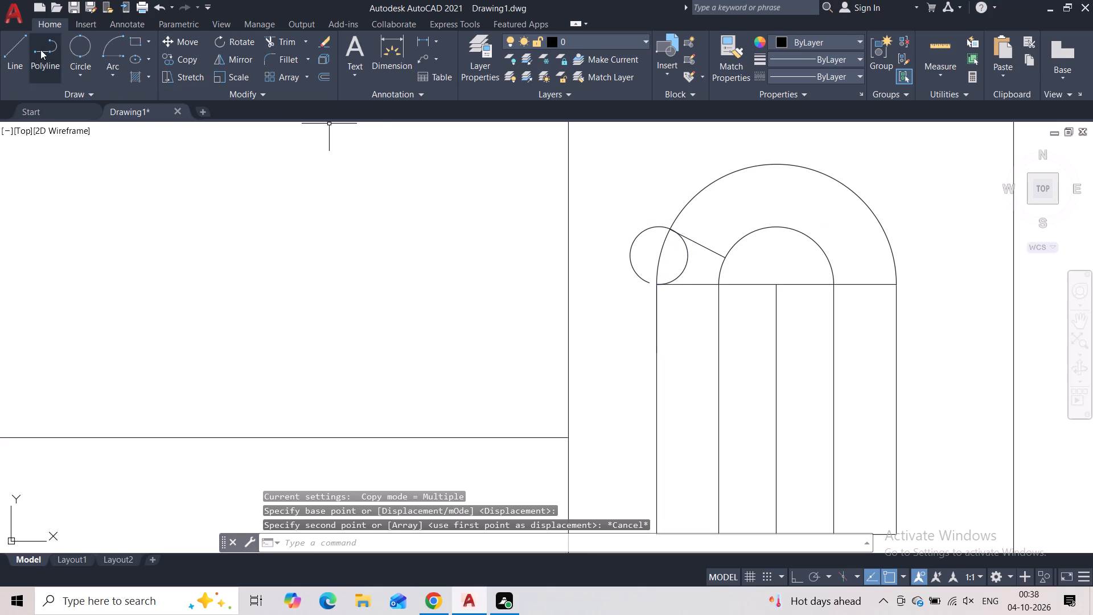
Draw a vertical line joining the top midpoint of the outer arch to the top midpoint of the inner arch.
left_click(18, 55)
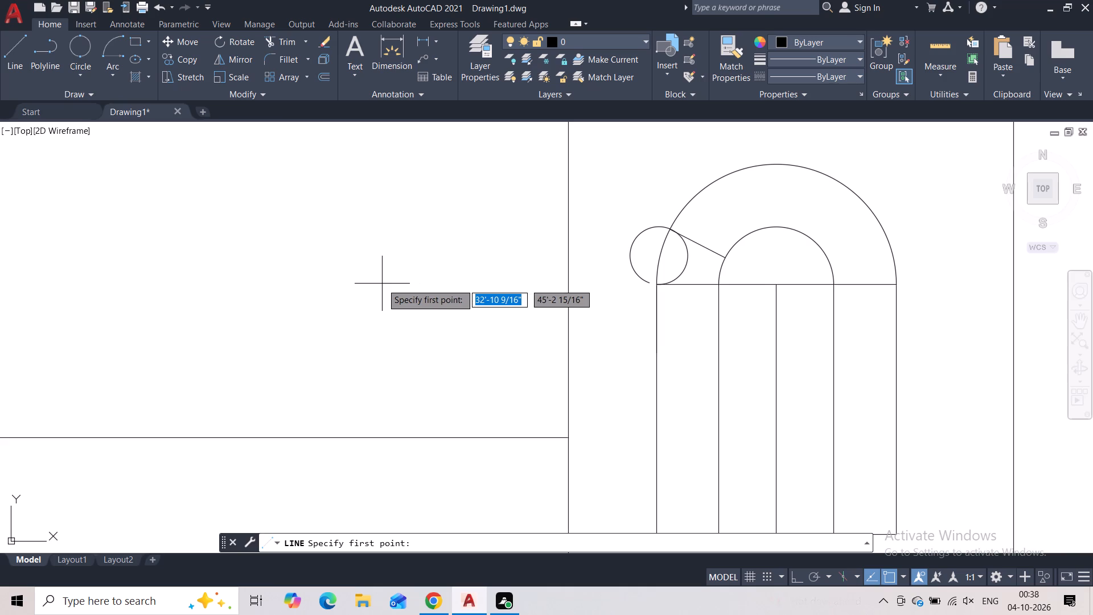
left_click(772, 166)
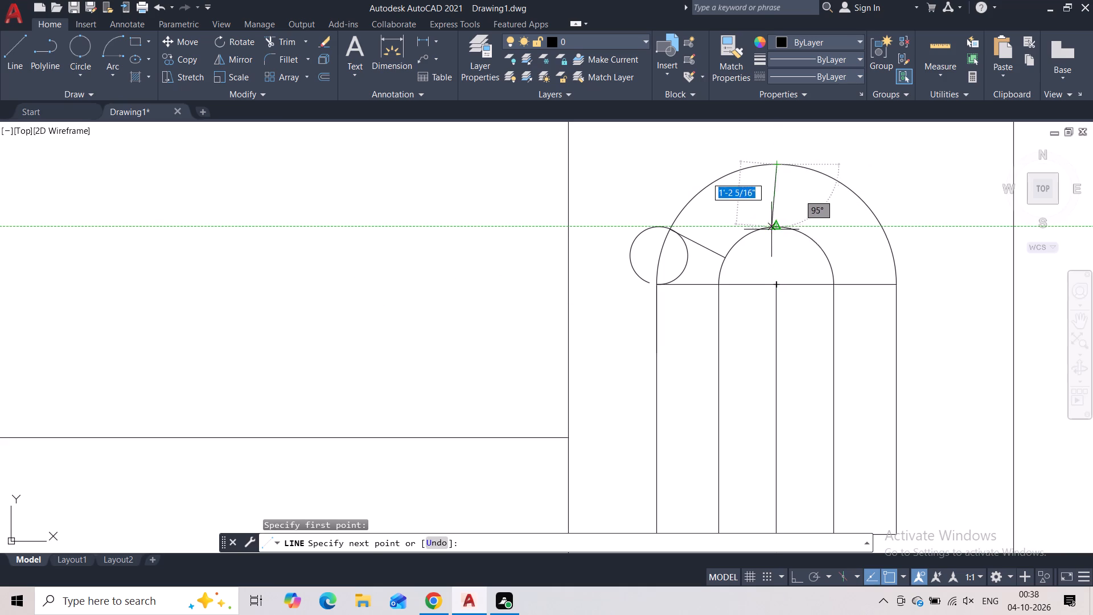
left_click(778, 226)
key("Escape")
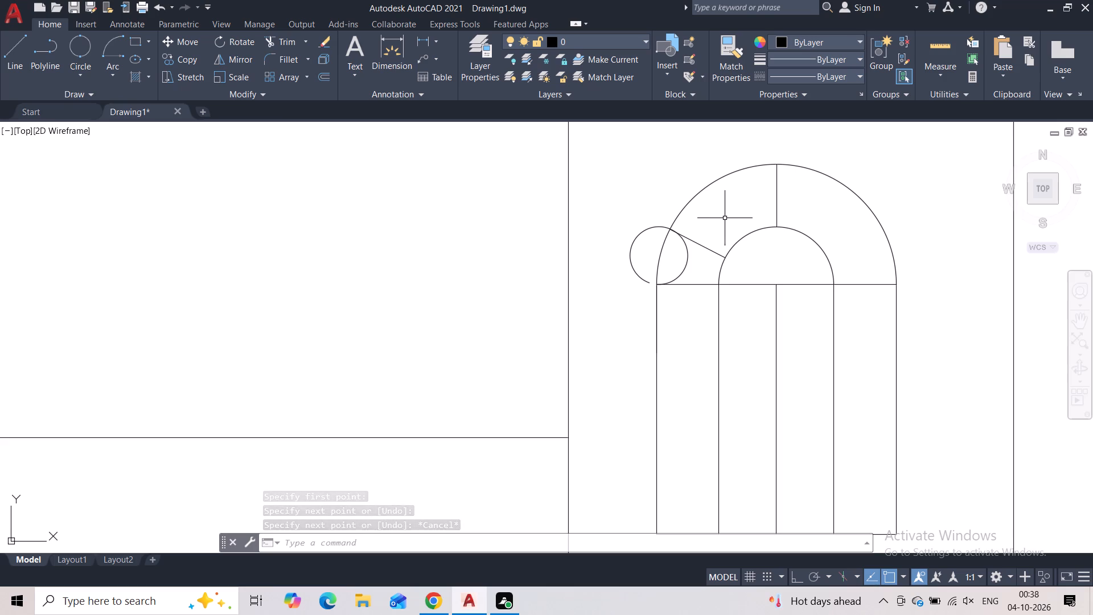
Copy the construction arc from the left end of the upper opening's arch base line to its right end.
left_click(640, 272)
key("Escape")
left_click(652, 228)
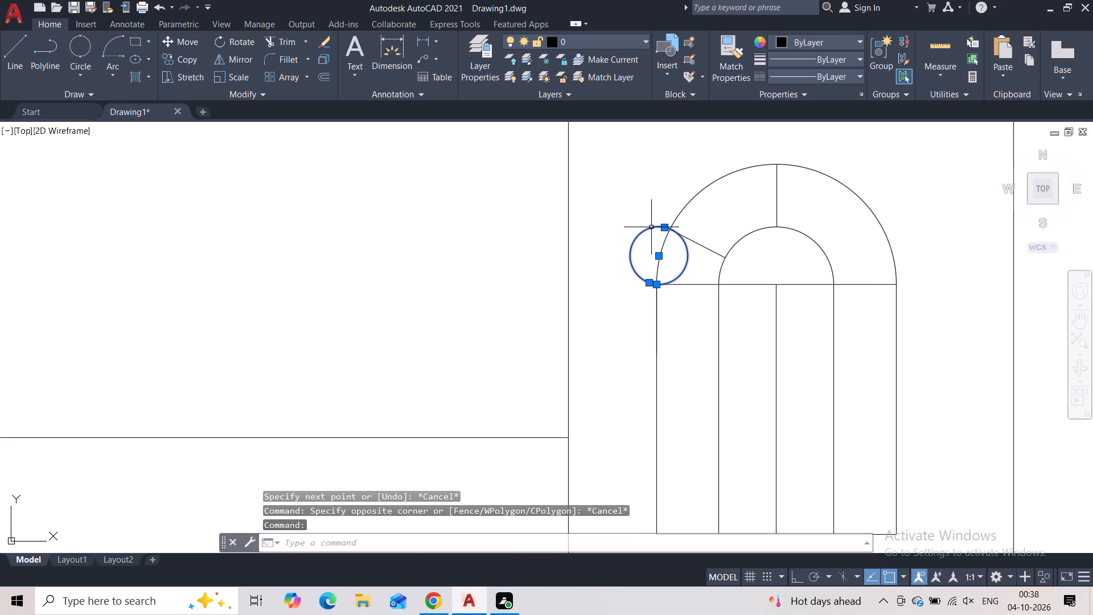
left_click(171, 60)
left_click(654, 289)
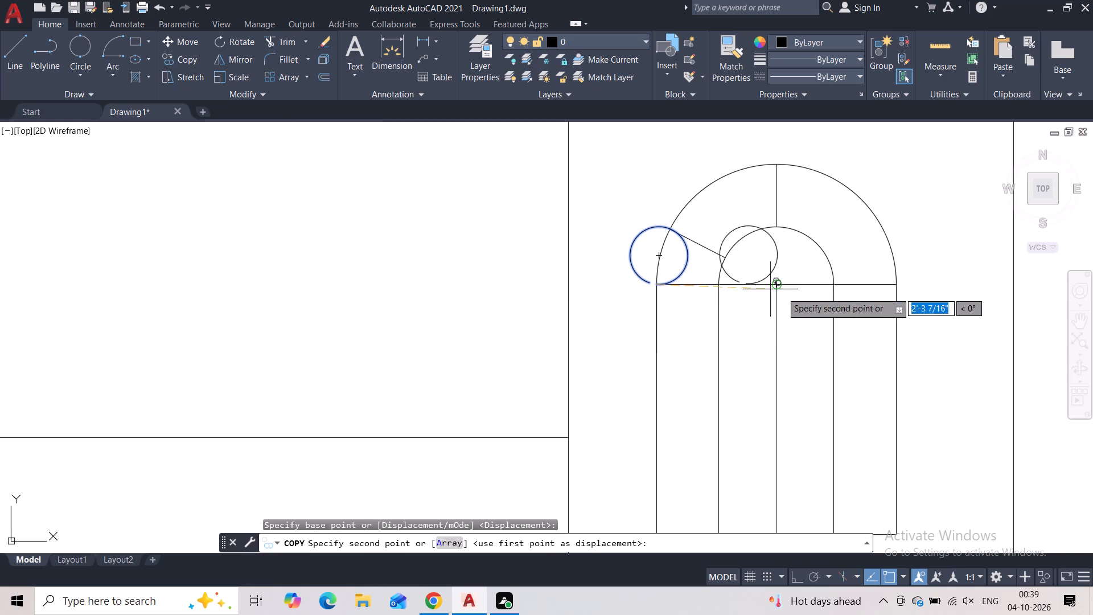
left_click(898, 286)
key("Escape")
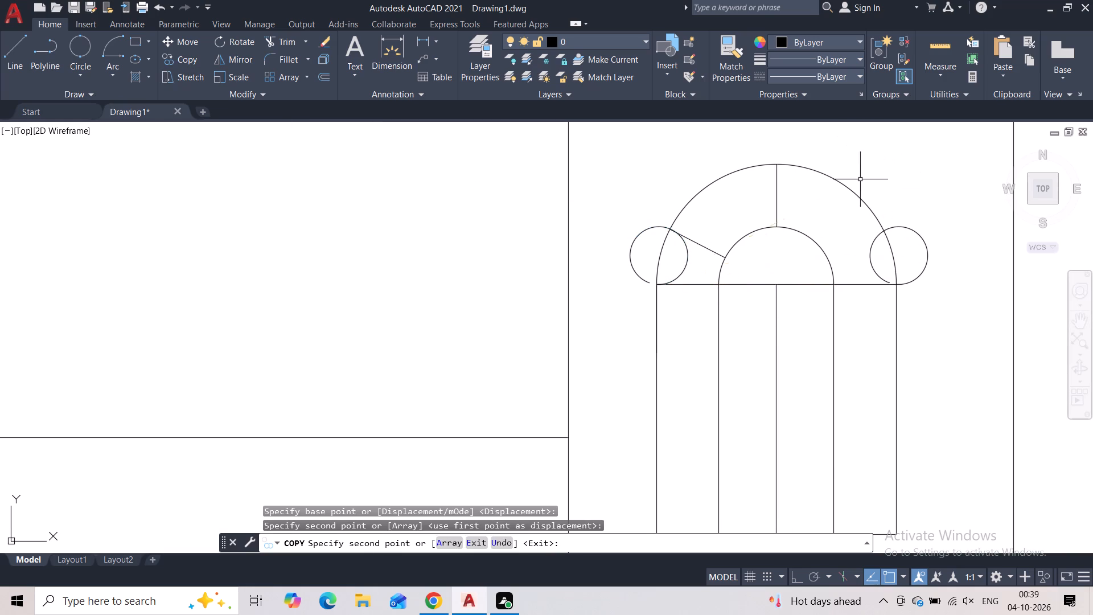
Draw a line from the copied construction arc's upper intersection with the outer arch, perpendicular to the inner arch.
left_click(9, 54)
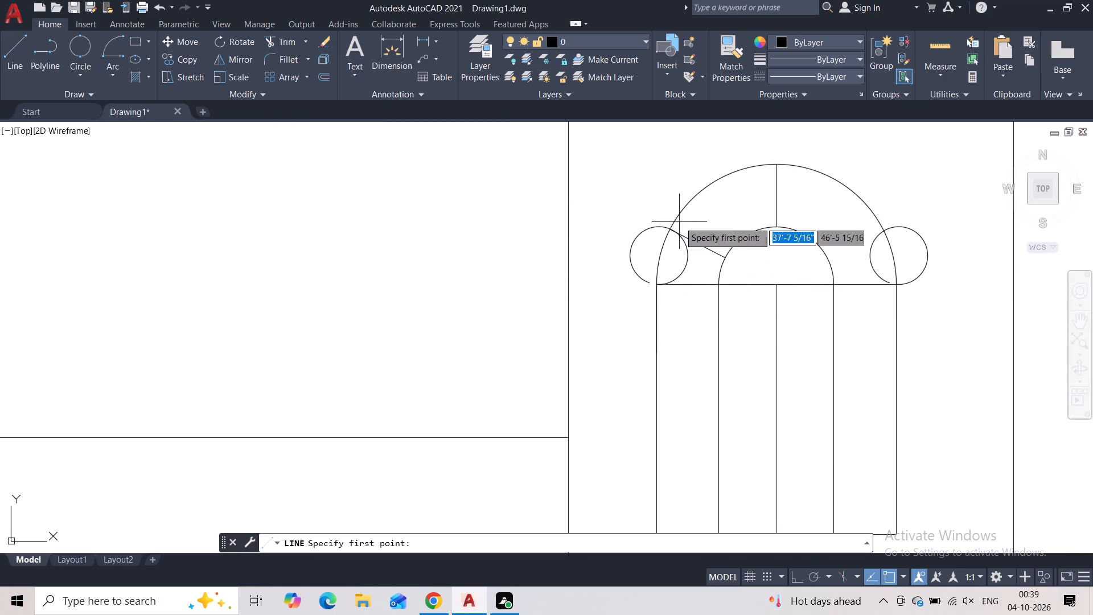
left_click(881, 234)
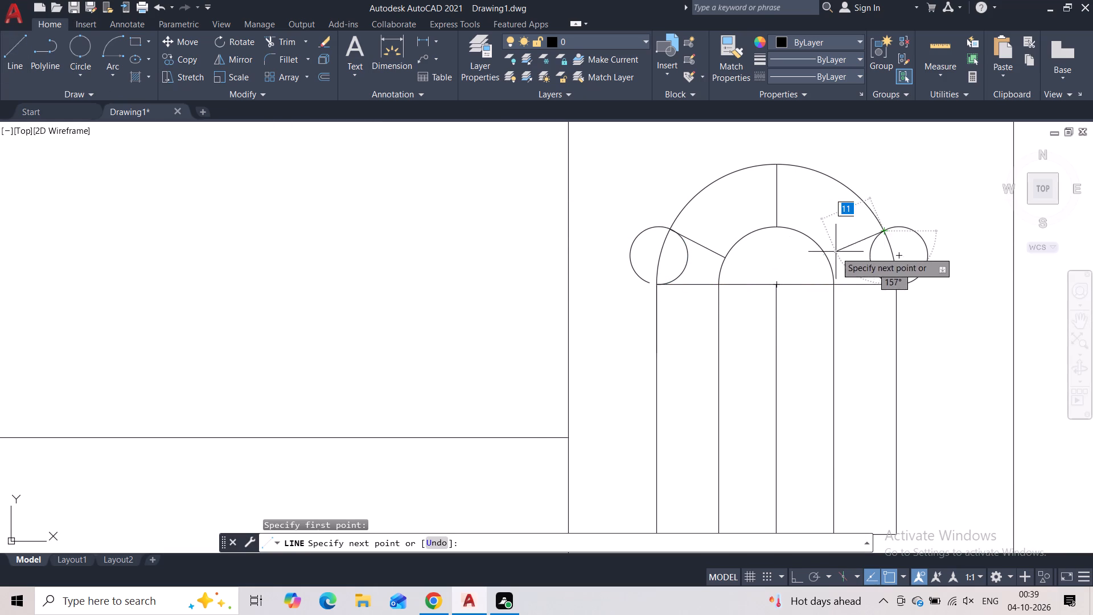
left_click(827, 261)
key("Escape")
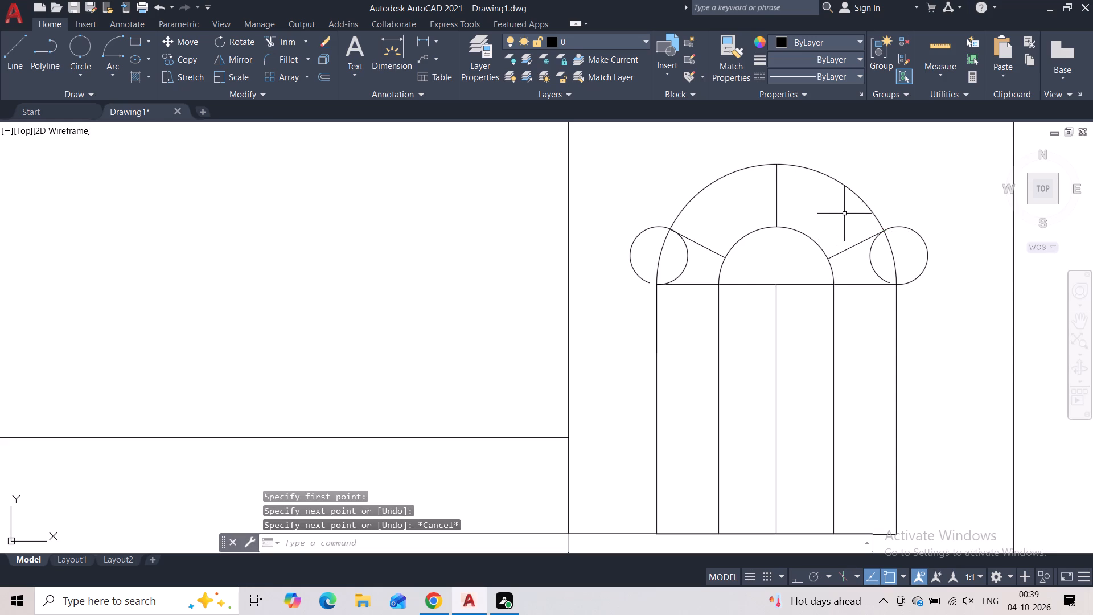
Erase the copied construction arc at the right end of the upper opening's arch base line.
left_click(920, 233)
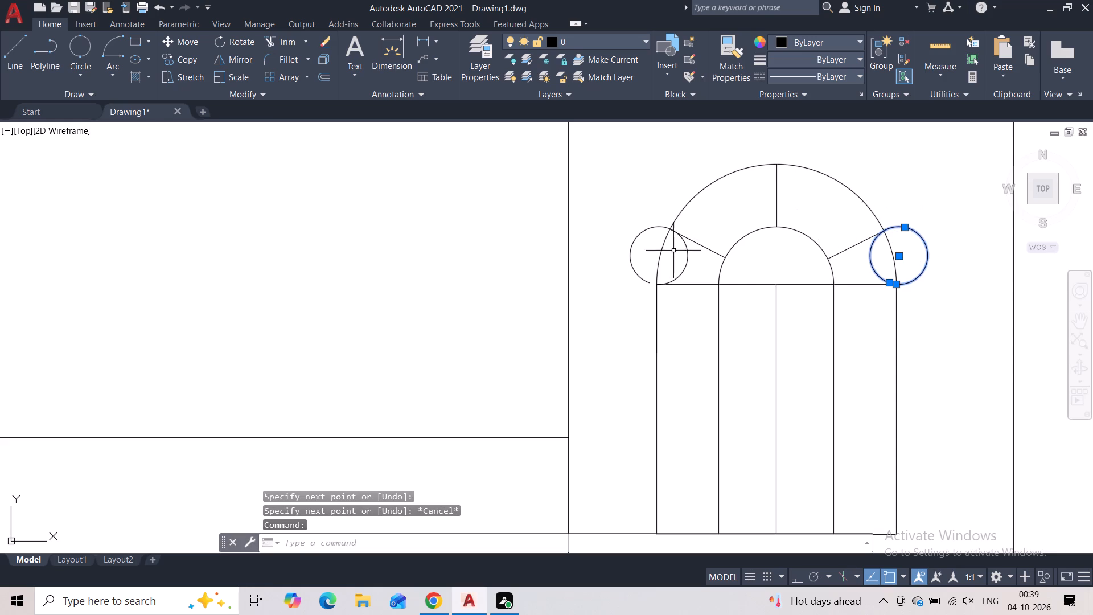
key("Delete")
Copy the upper opening's inner arch and three radial dividers to the lower opening, using the arch base line midpoints as reference.
scroll(676, 259, "down", 1)
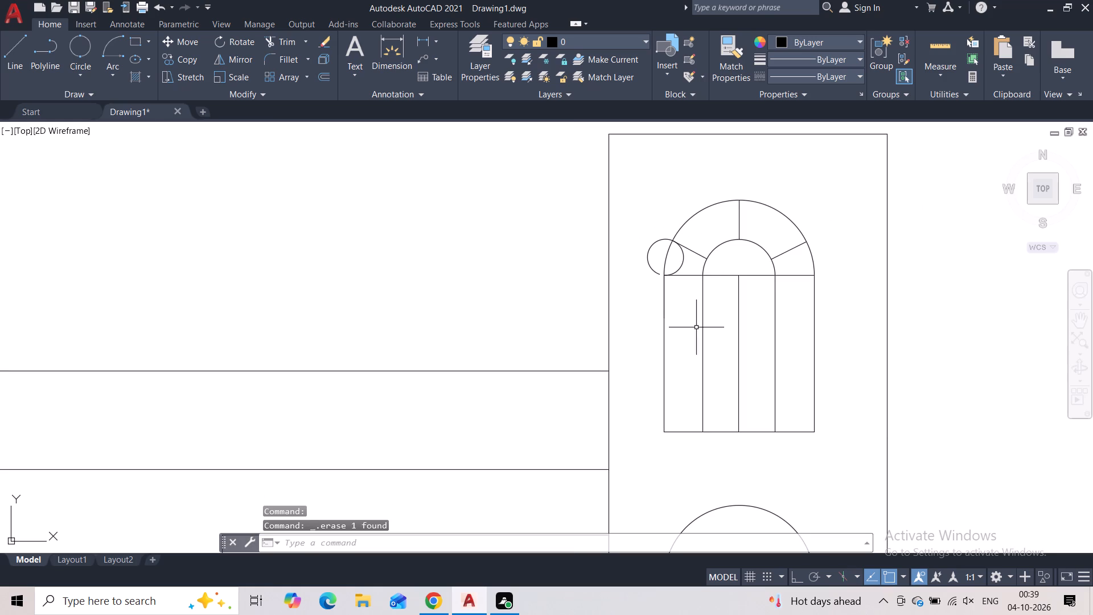
middle_click_drag(650, 371, 642, 323)
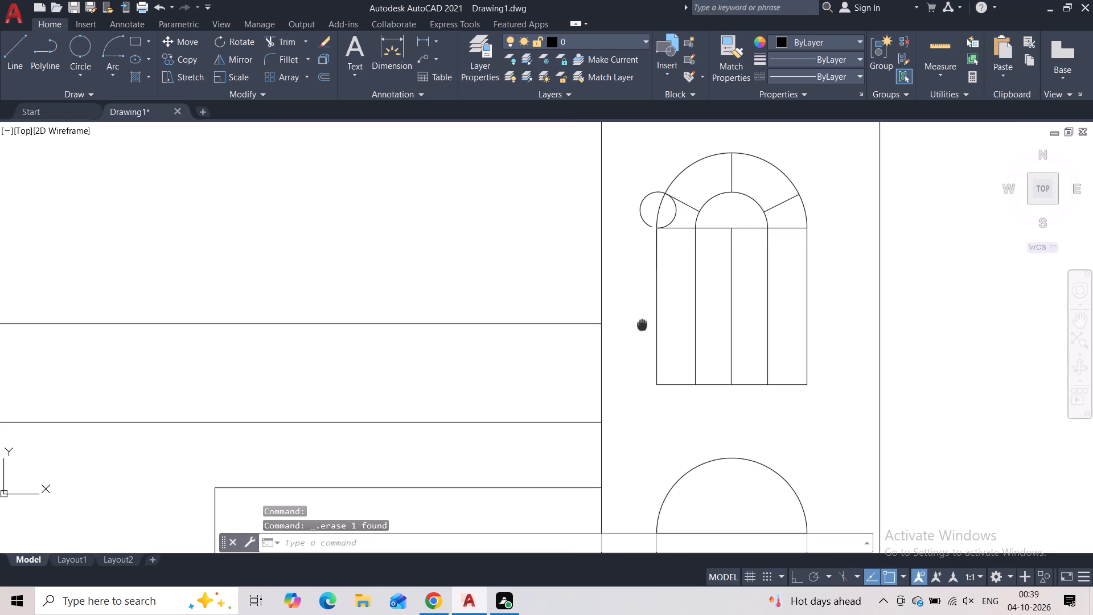
middle_click_drag(642, 323, 642, 322)
middle_click_drag(644, 384, 644, 376)
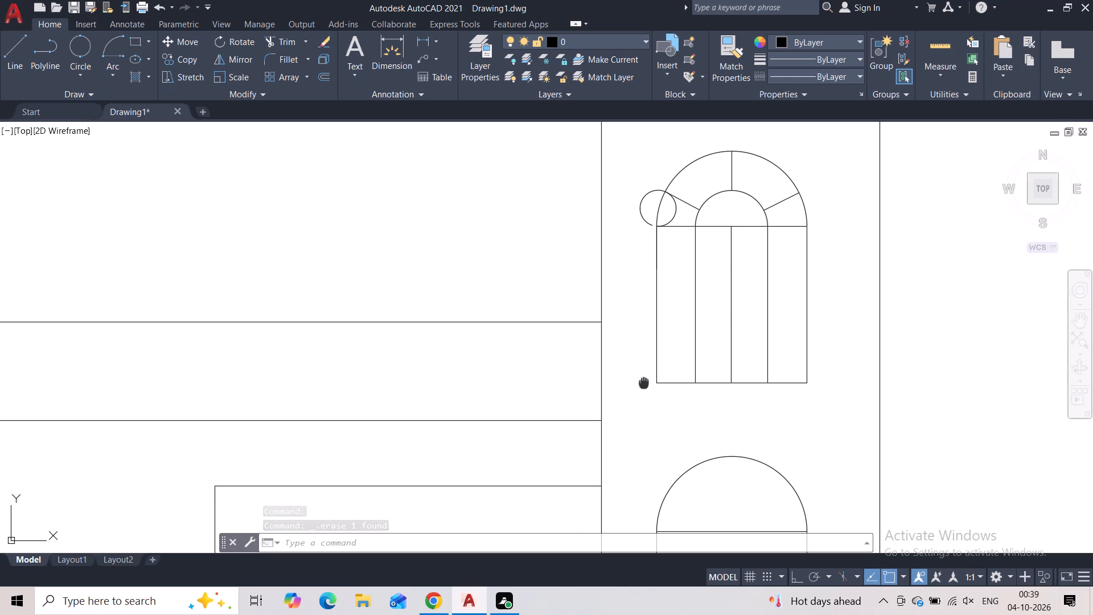
middle_click_drag(644, 376, 644, 355)
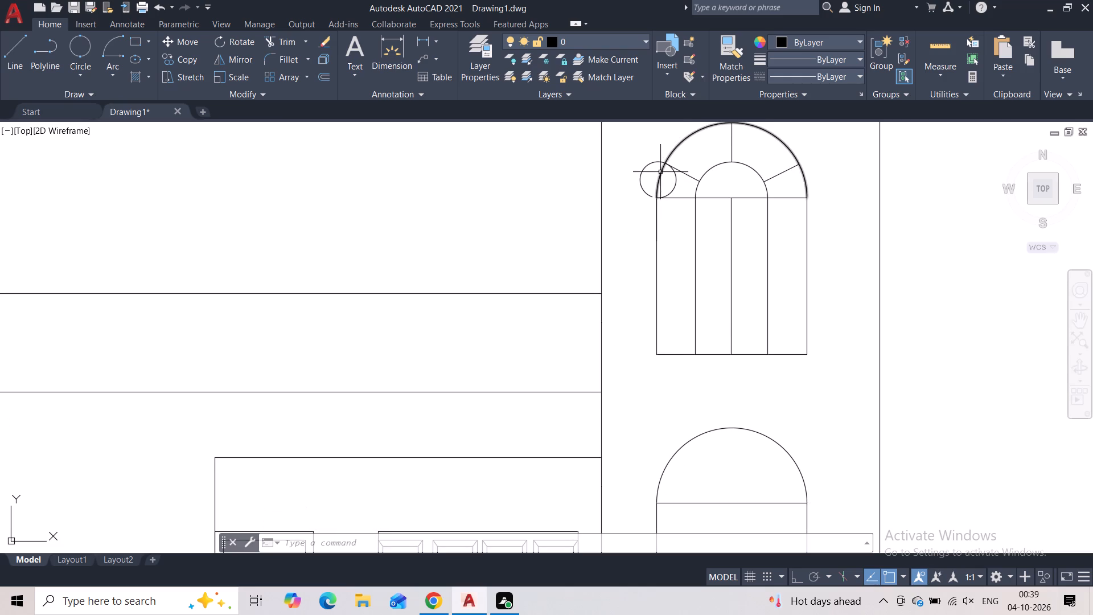
left_click(779, 181)
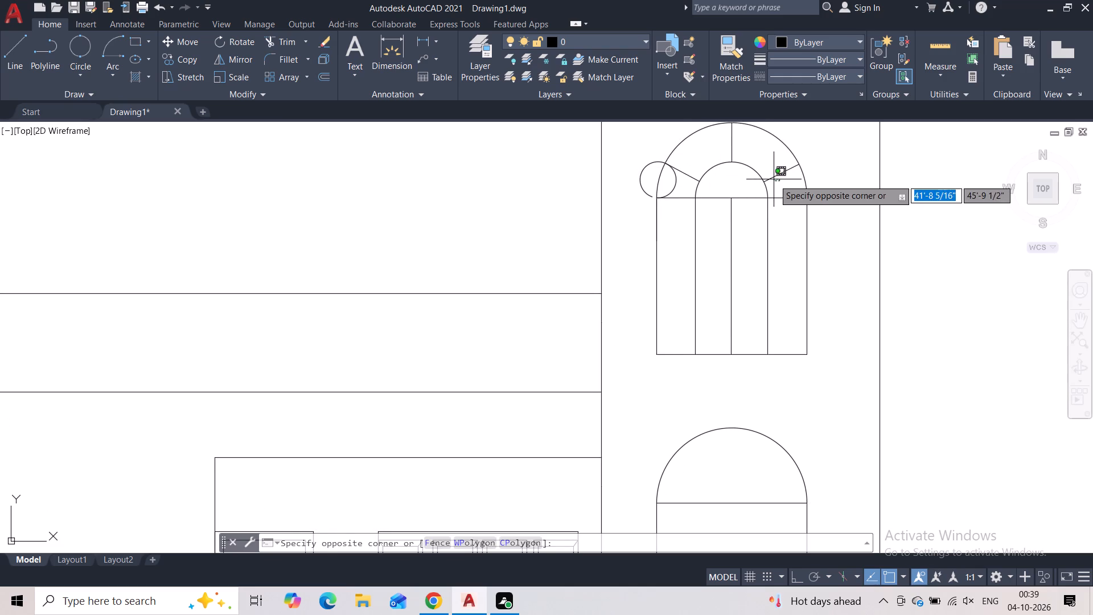
left_click(708, 155)
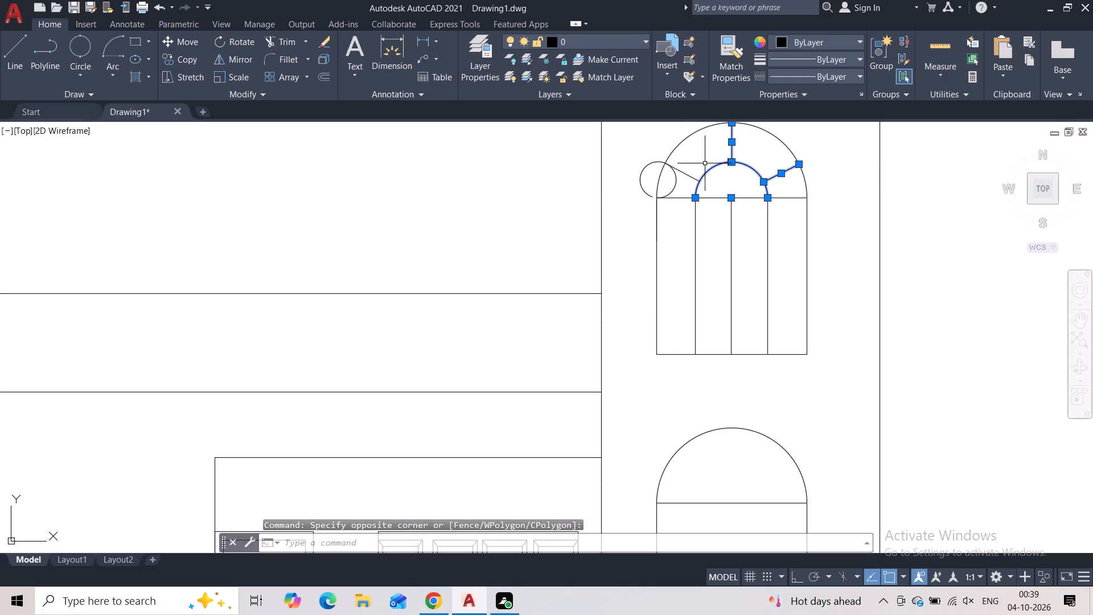
left_click(689, 174)
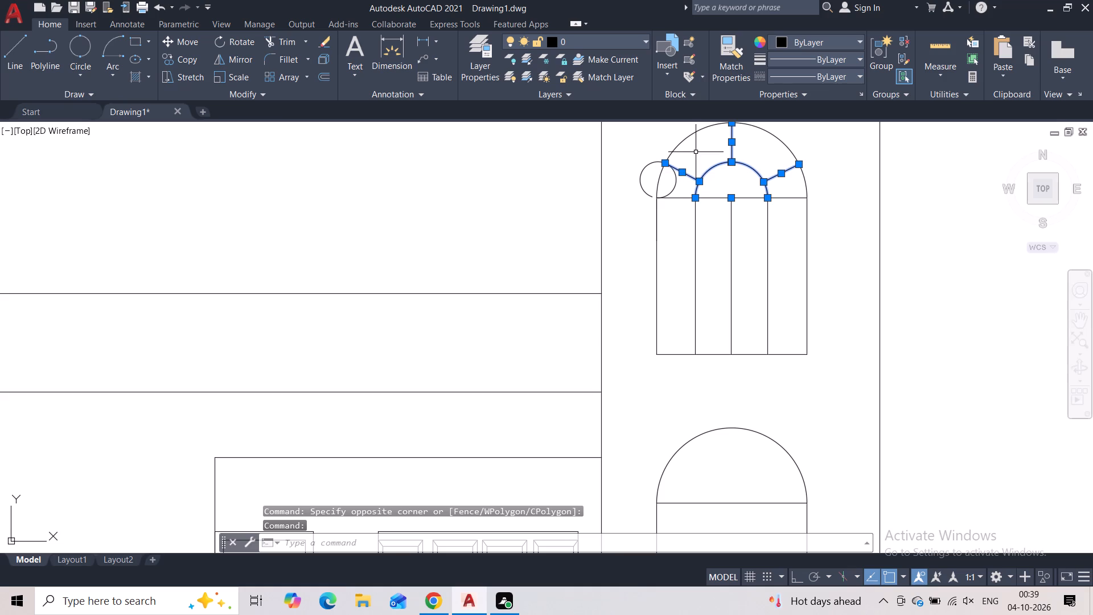
scroll(716, 173, "down", 1)
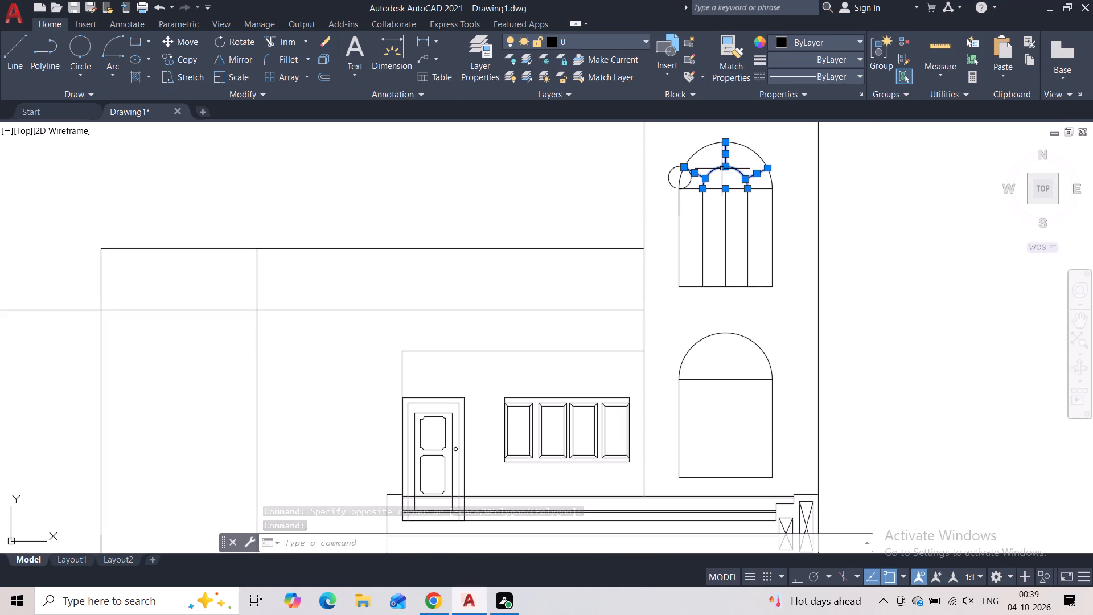
scroll(720, 169, "up", 1)
left_click(185, 58)
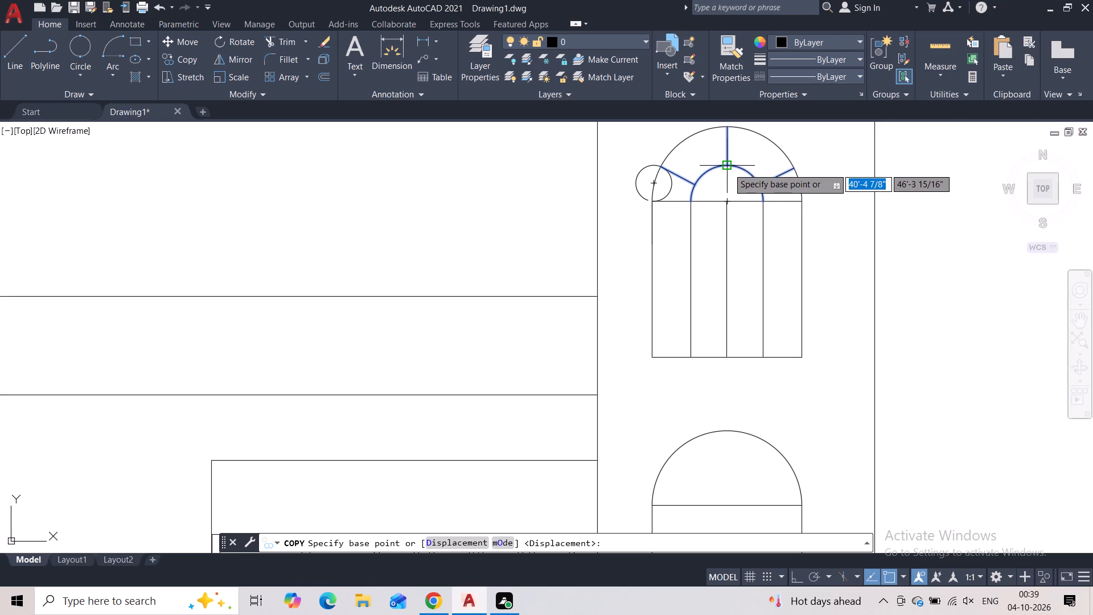
left_click(729, 202)
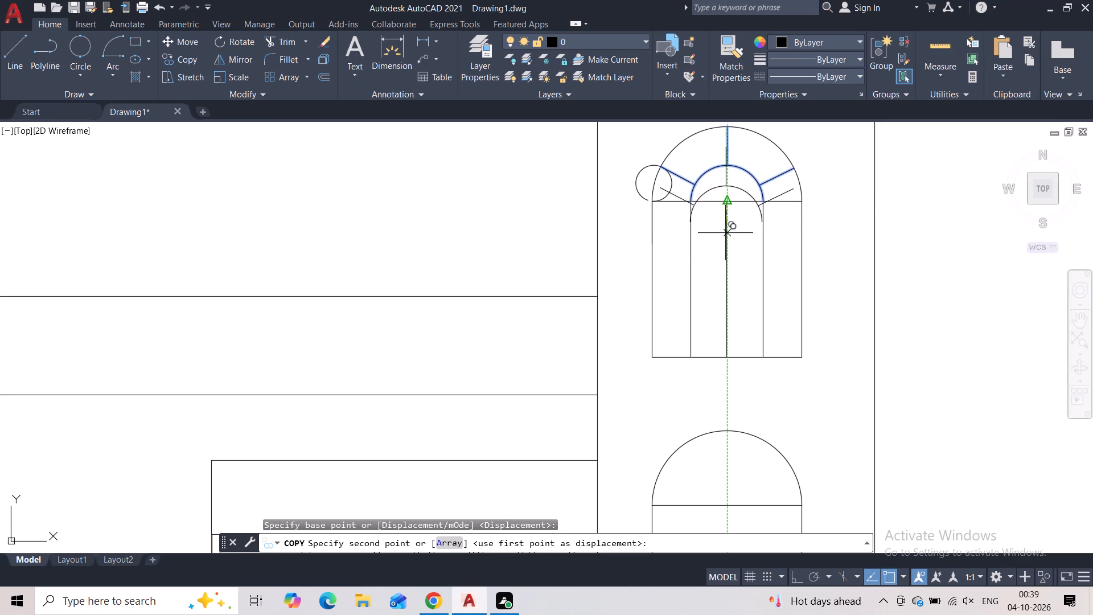
middle_click_drag(720, 314, 720, 203)
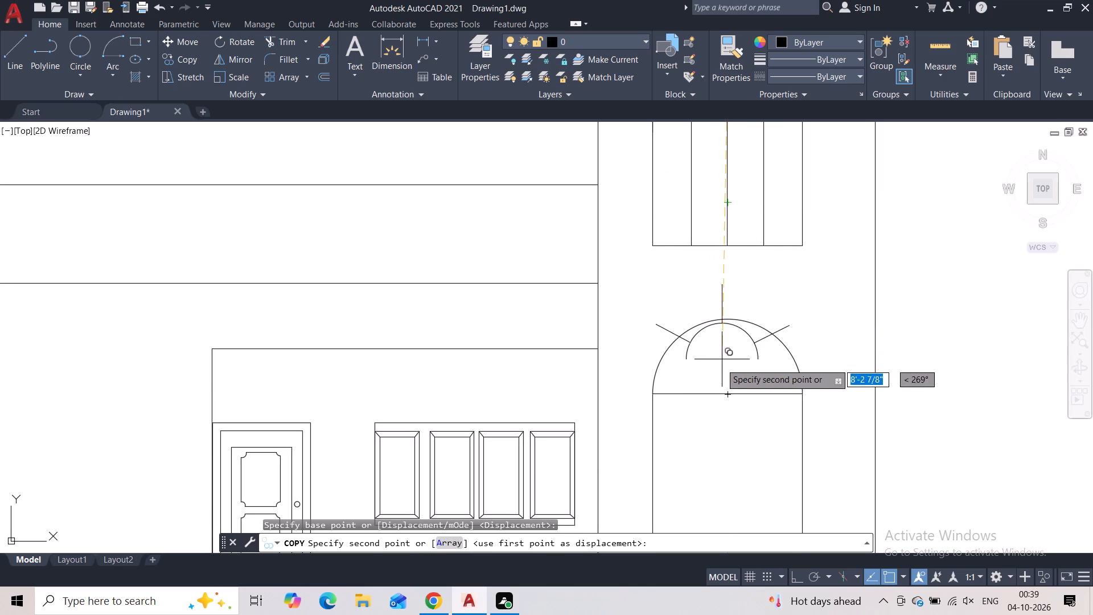
left_click(728, 397)
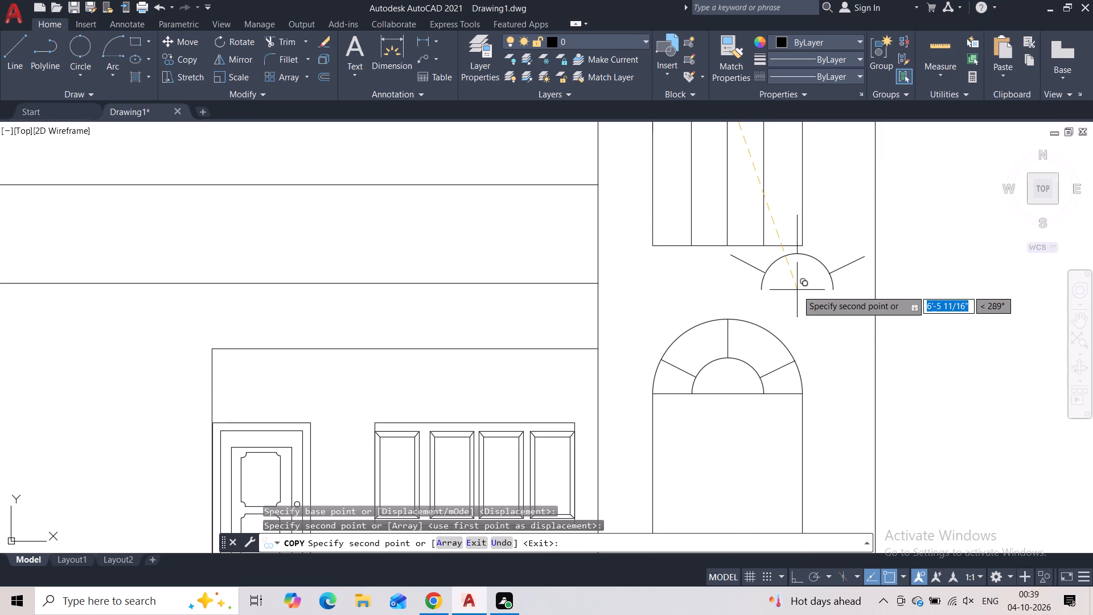
key("Escape")
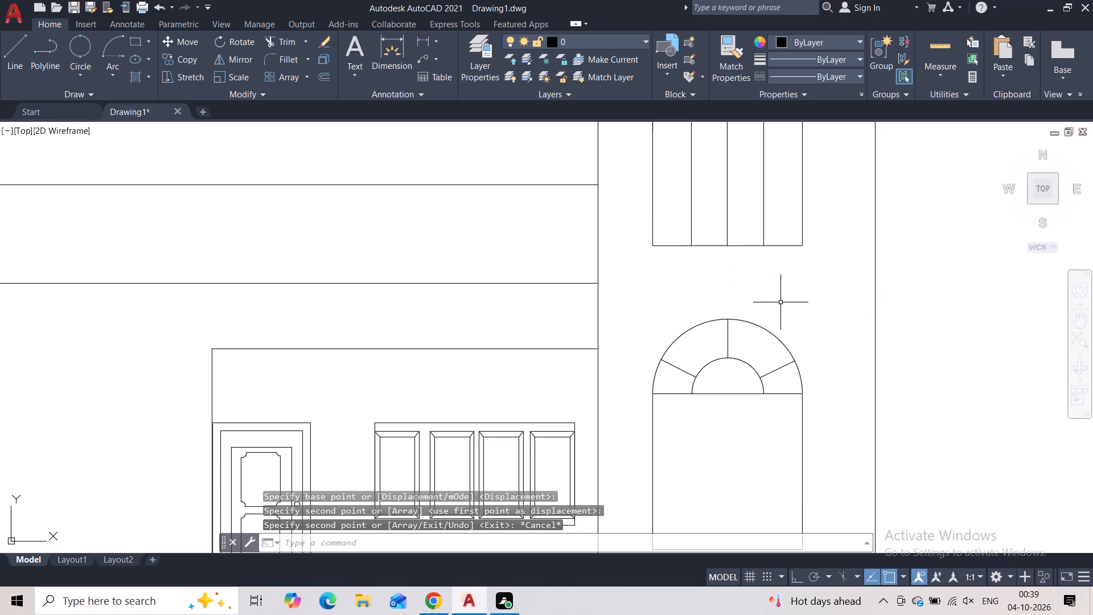
Erase the construction arc at the left end of the upper opening's arch base line.
scroll(780, 302, "down", 1)
left_click(696, 162)
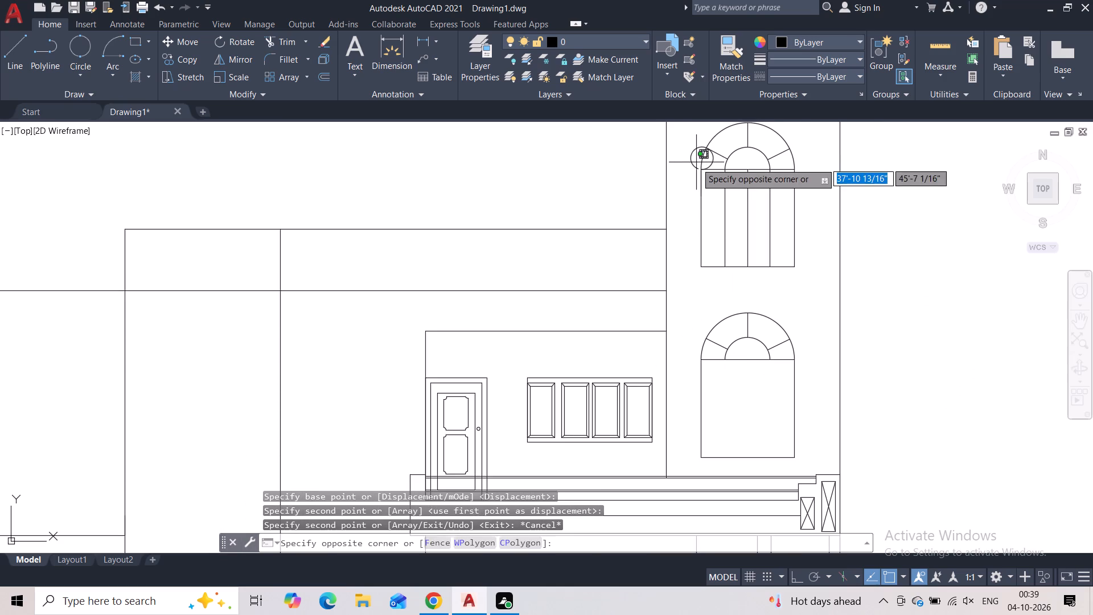
left_click(692, 165)
key("Delete")
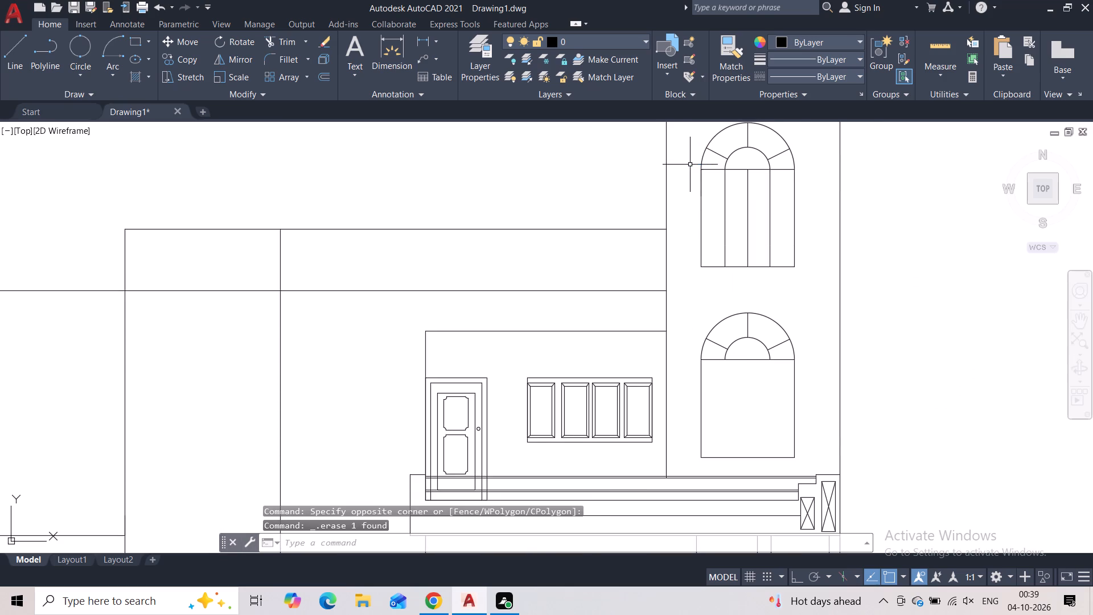
Copy the upper opening's three vertical dividers to the lower opening, from bottom edge midpoint to bottom edge midpoint.
left_click(778, 214)
left_click(720, 232)
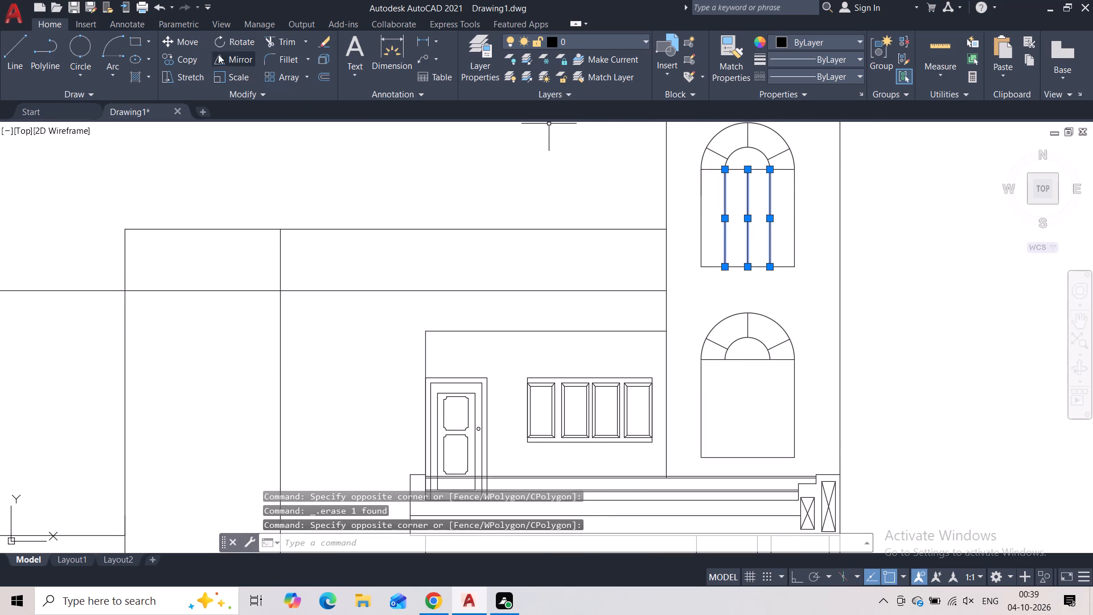
left_click(184, 61)
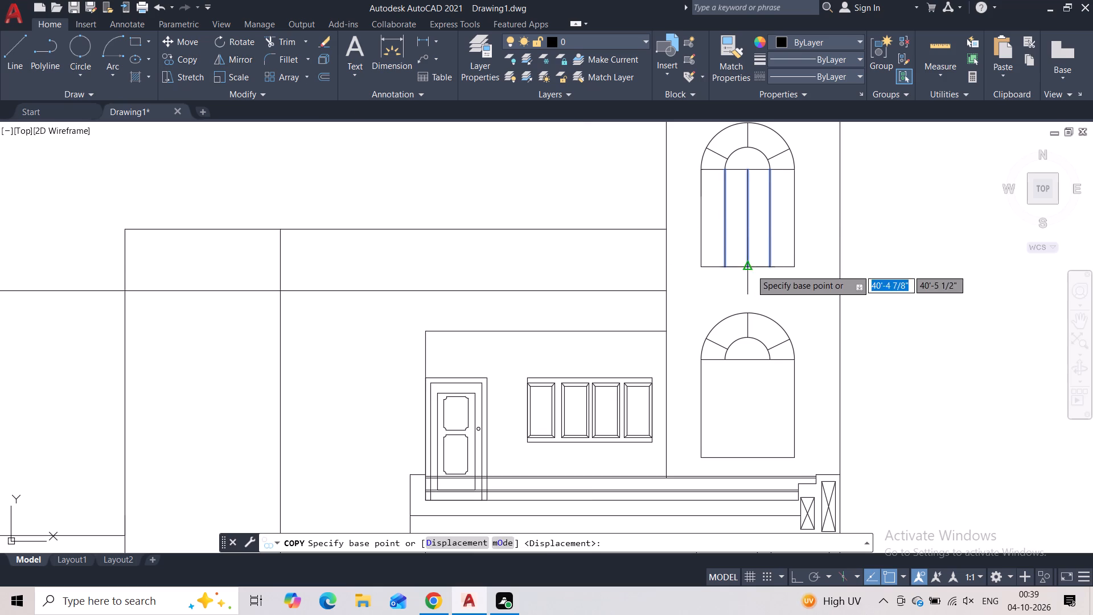
left_click(751, 269)
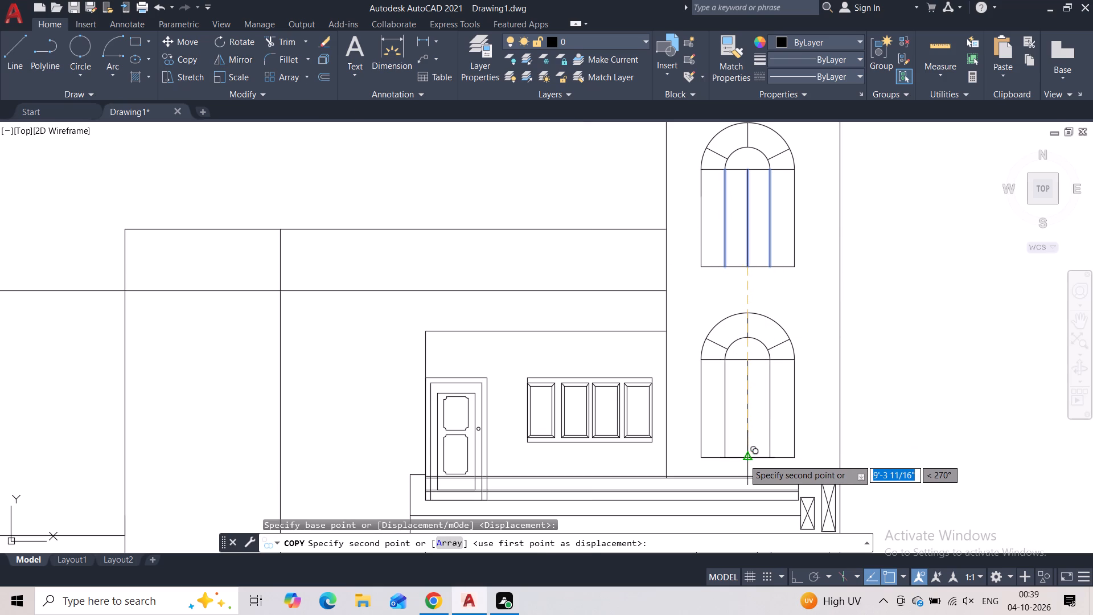
left_click(743, 459)
key("Escape")
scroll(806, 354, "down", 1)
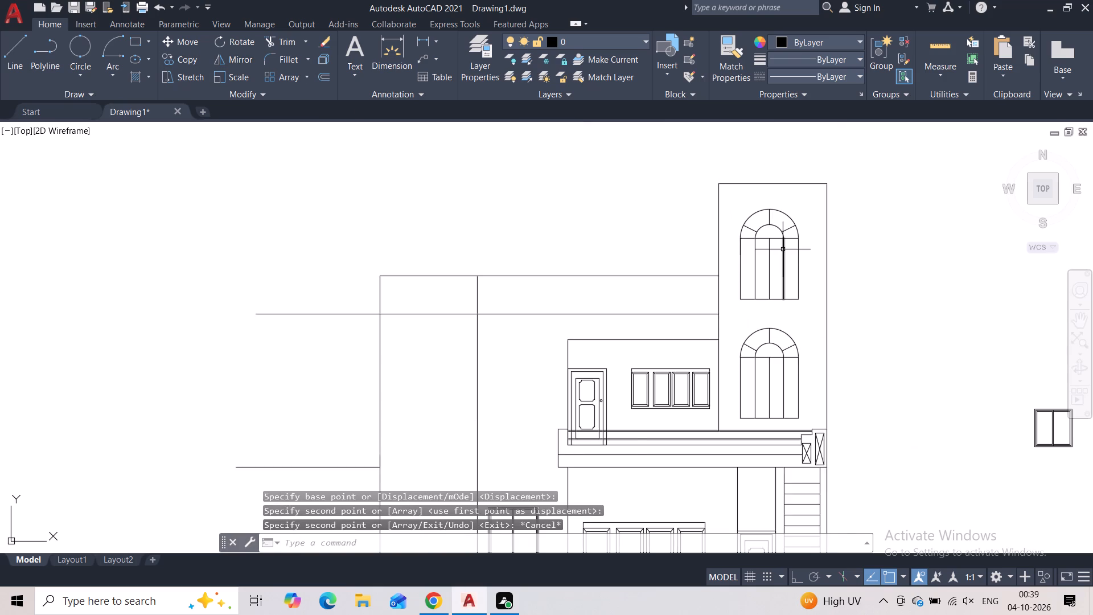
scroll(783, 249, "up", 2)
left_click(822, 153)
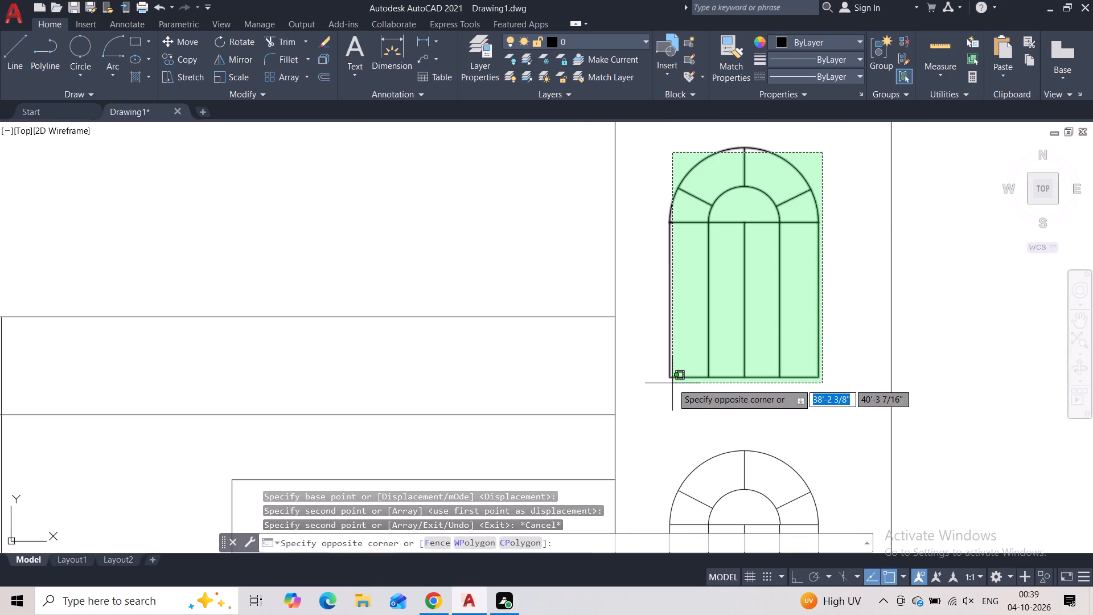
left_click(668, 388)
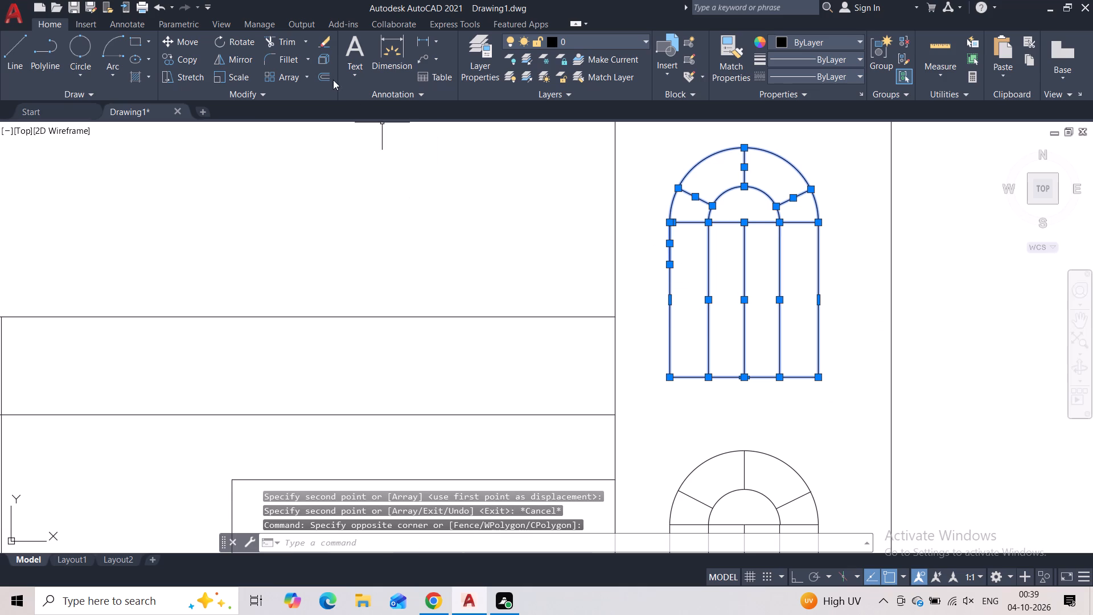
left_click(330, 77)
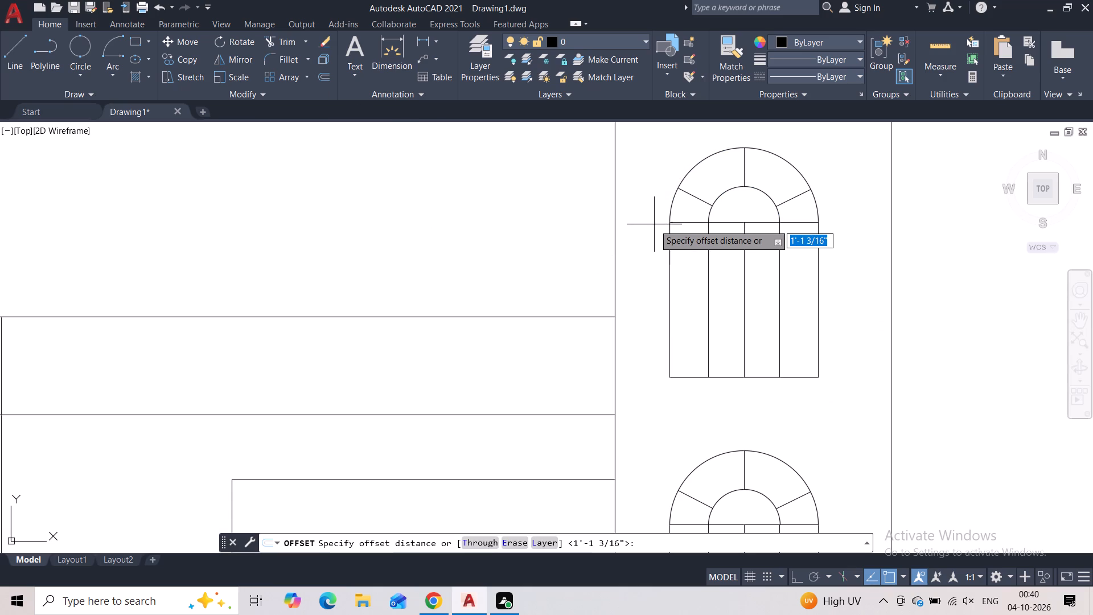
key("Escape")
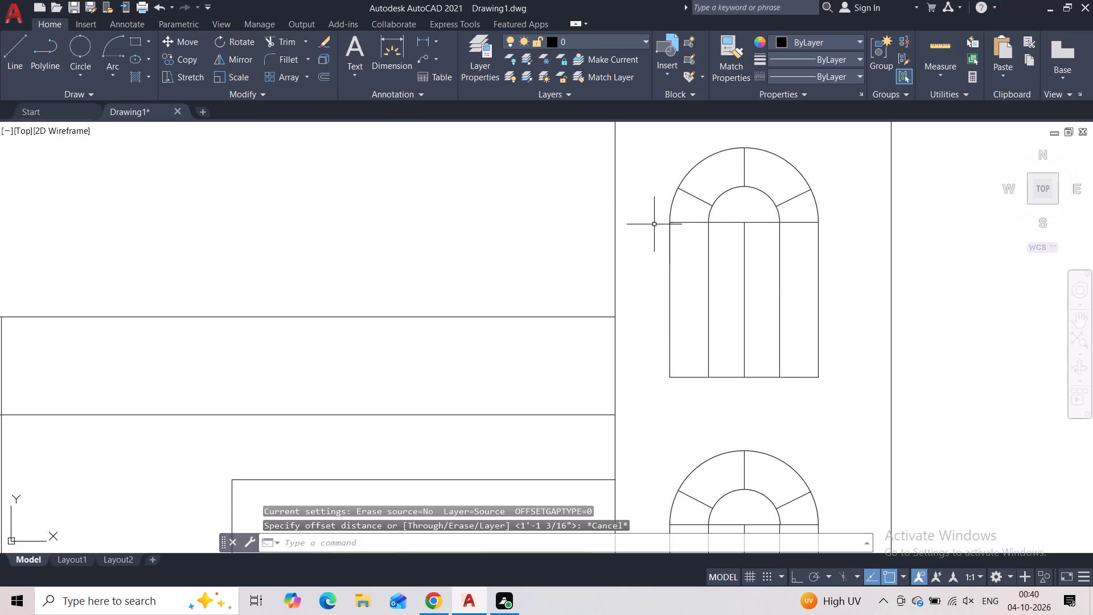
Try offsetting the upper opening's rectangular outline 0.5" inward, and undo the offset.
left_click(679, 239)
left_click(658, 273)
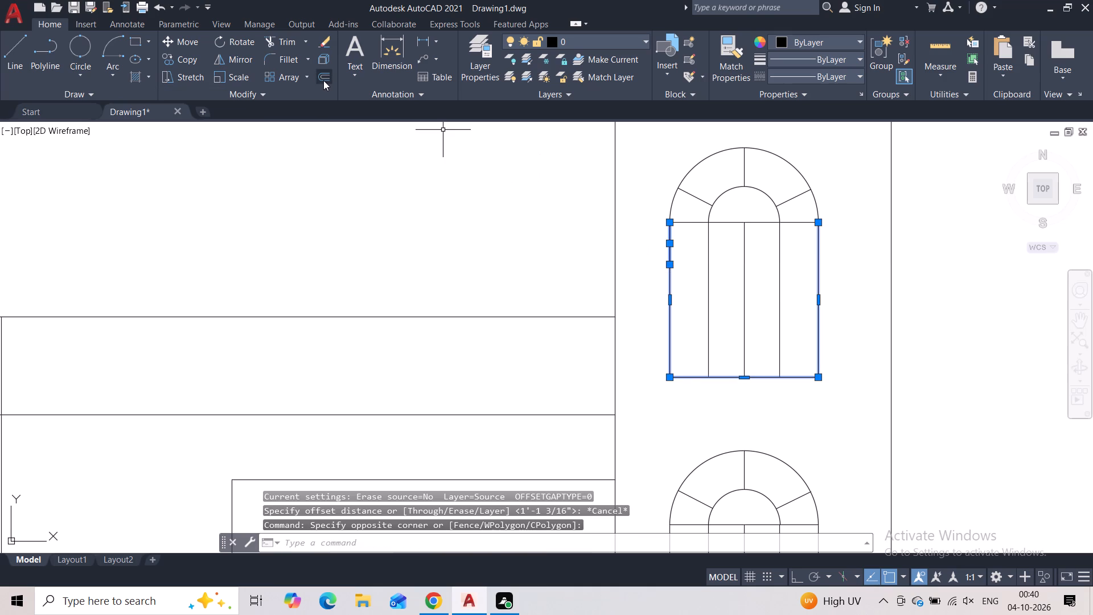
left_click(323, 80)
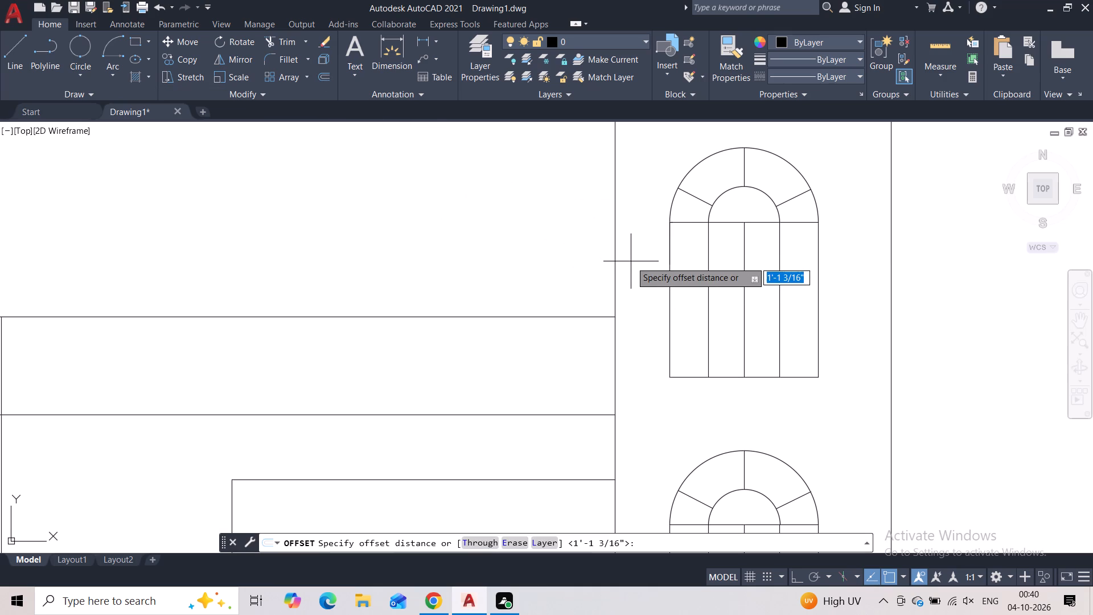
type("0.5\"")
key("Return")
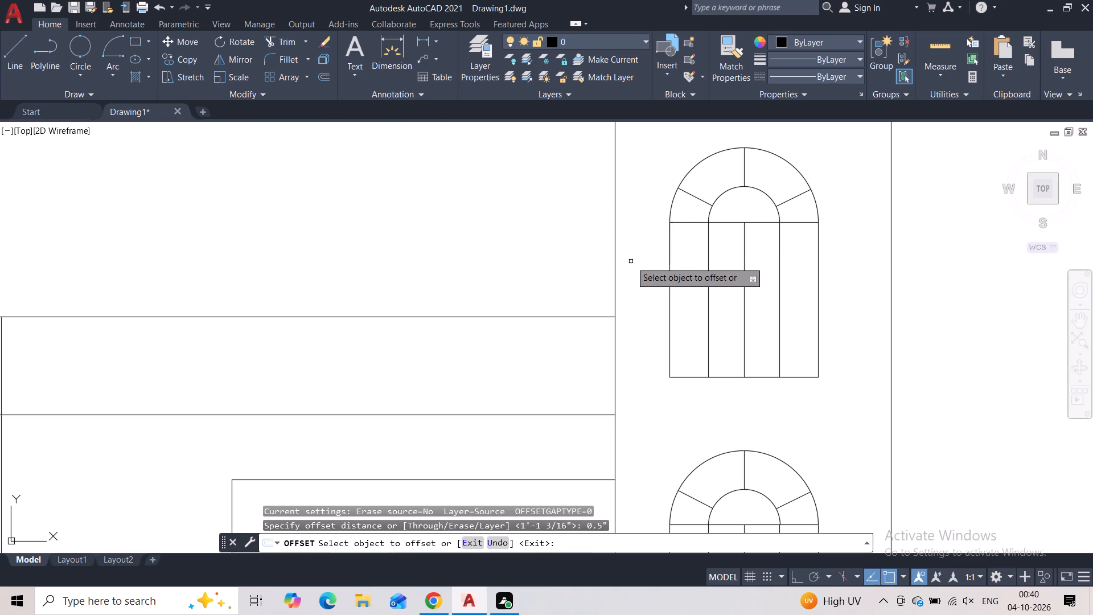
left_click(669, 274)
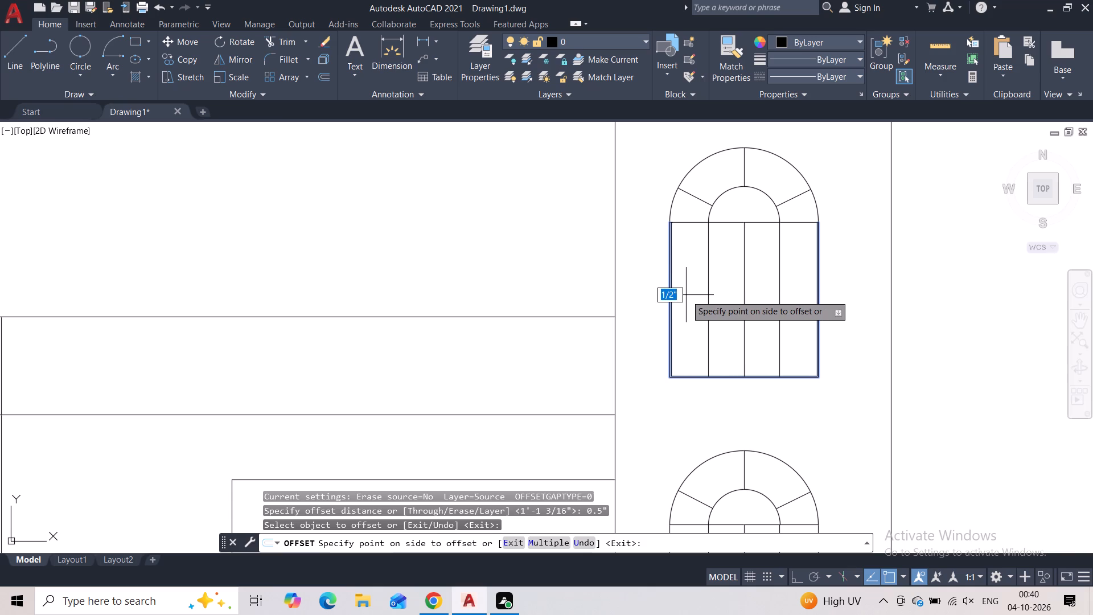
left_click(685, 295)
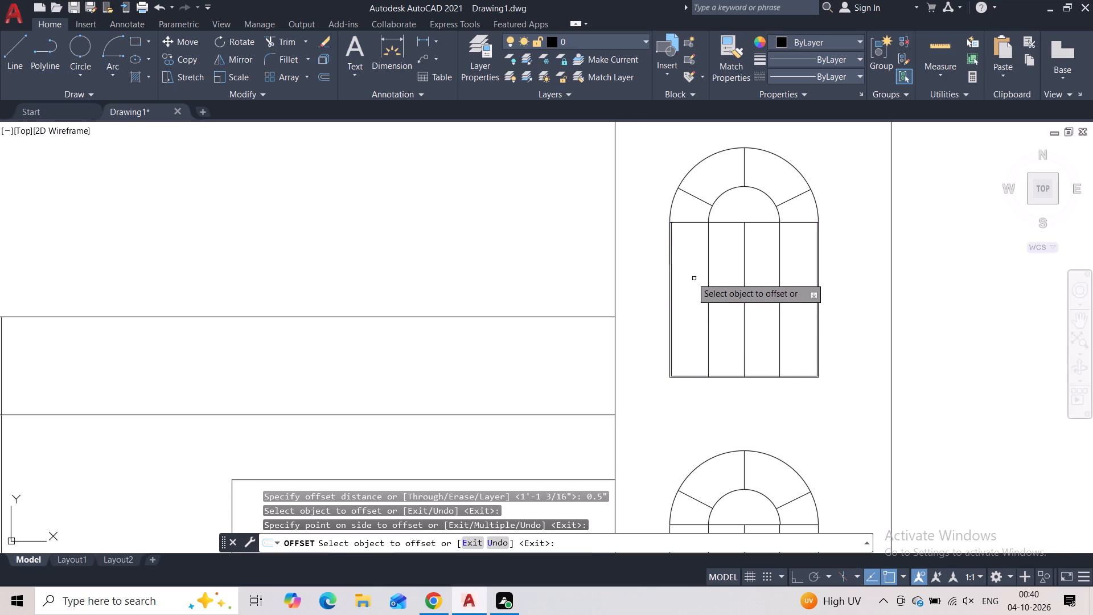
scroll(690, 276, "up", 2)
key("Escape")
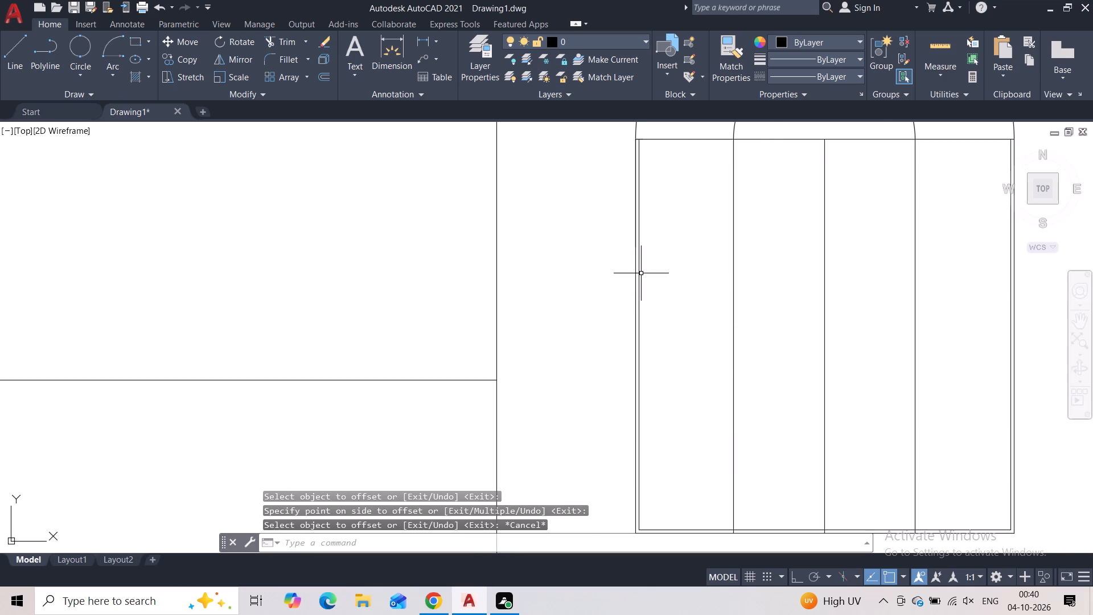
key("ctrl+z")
Offset the upper opening's rectangular outline 0.8" inward.
left_click(644, 264)
left_click(629, 273)
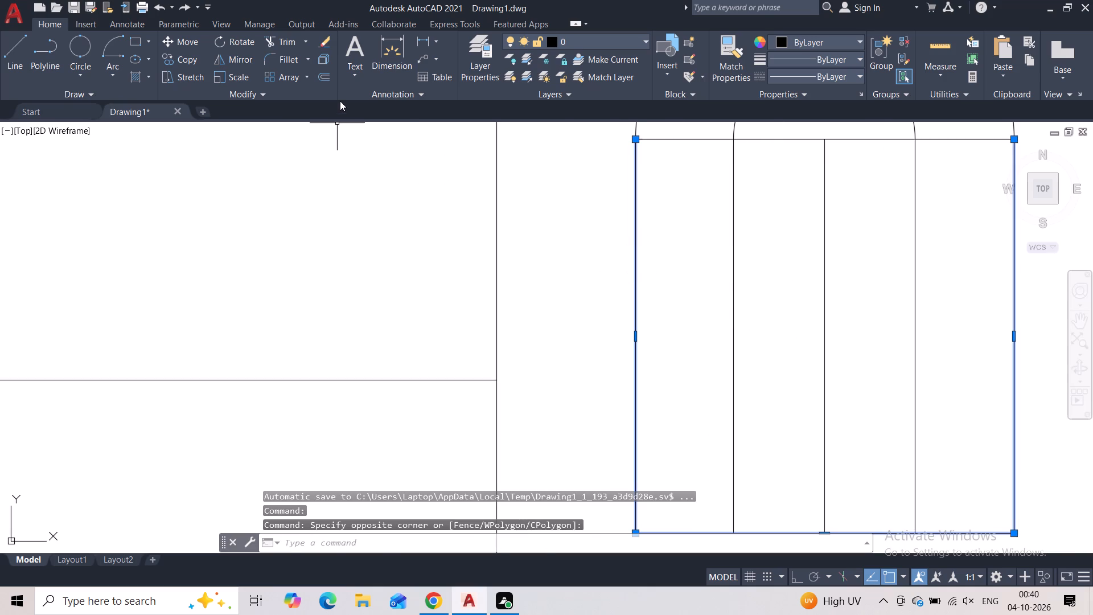
left_click(319, 74)
type("0.8\"")
key("Return")
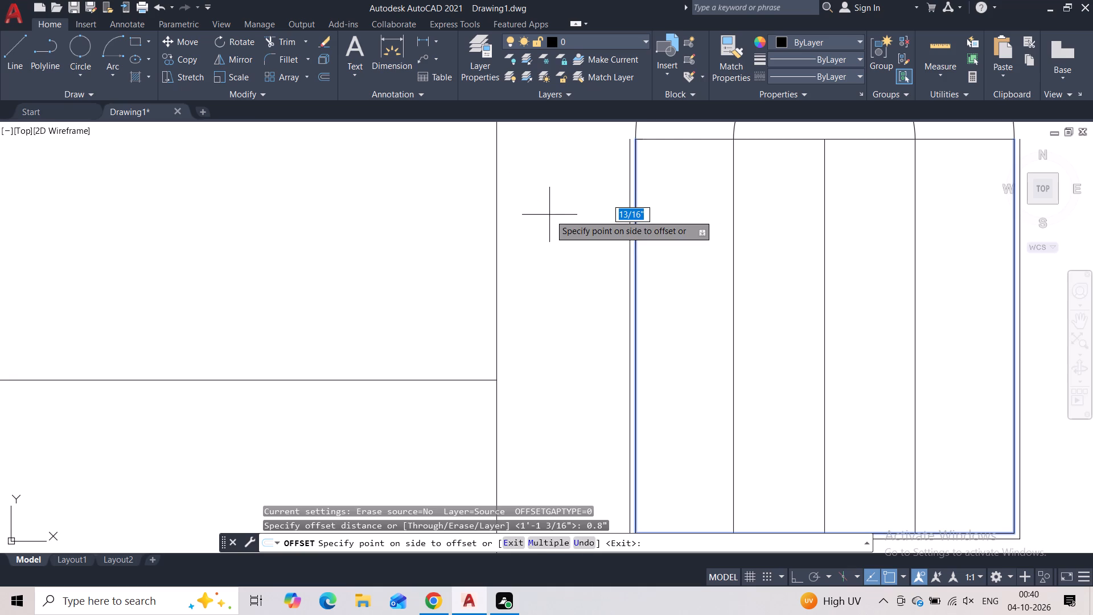
left_click(677, 260)
Offset each of the upper opening's three vertical dividers 0.8" to its right.
scroll(688, 266, "down", 3)
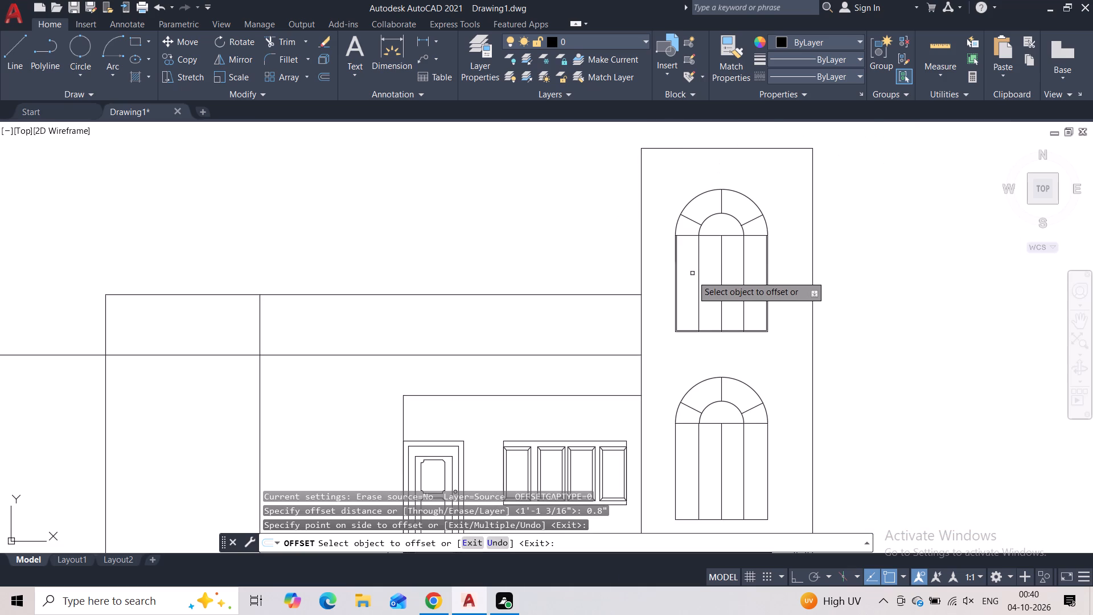
left_click(697, 278)
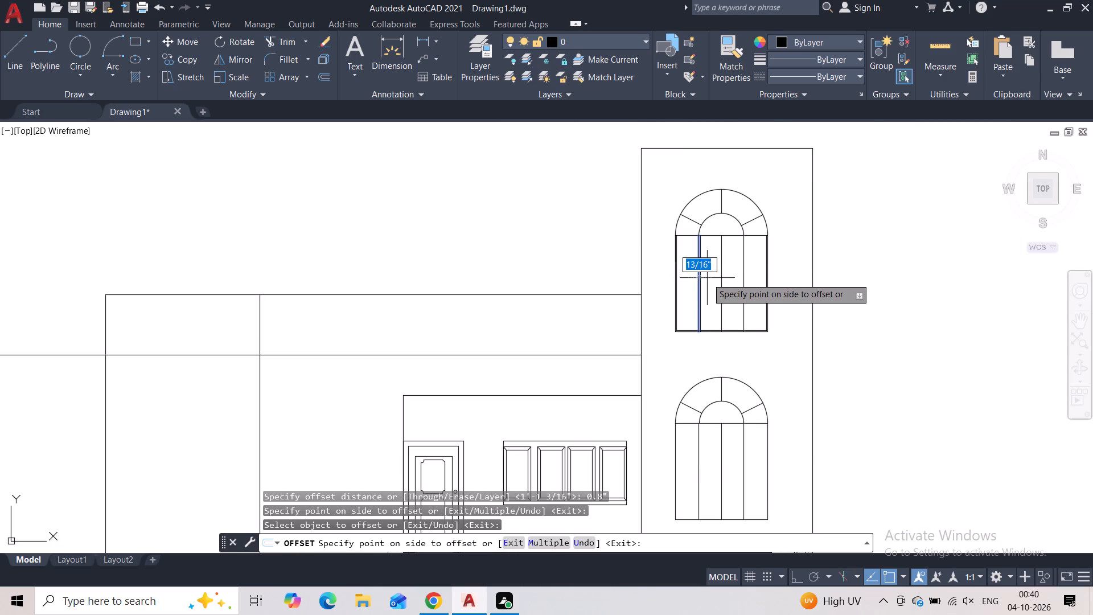
left_click(707, 276)
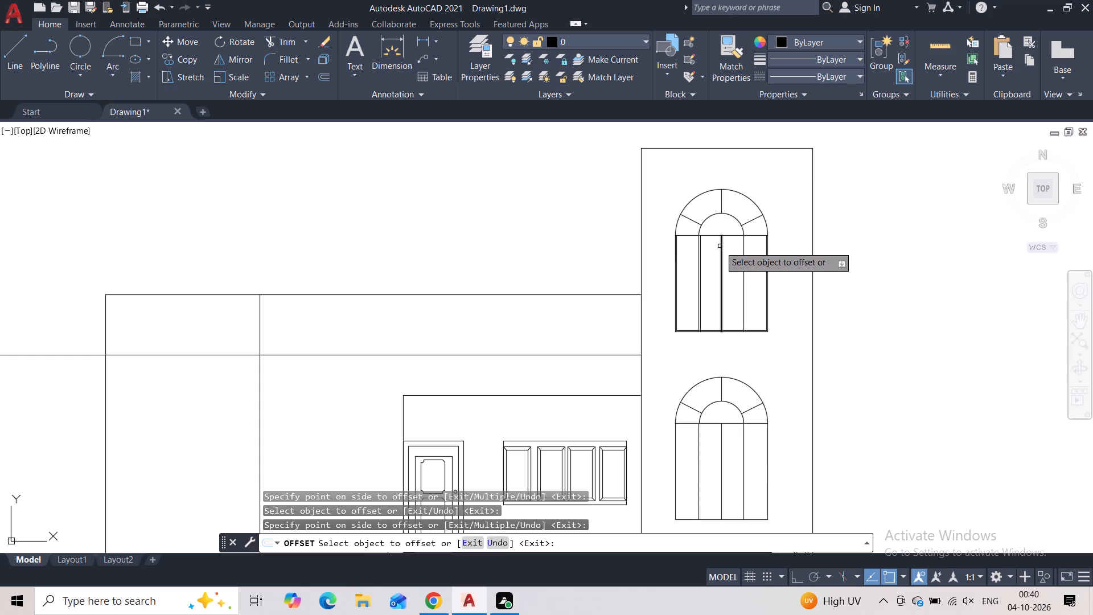
left_click(720, 248)
left_click(715, 256)
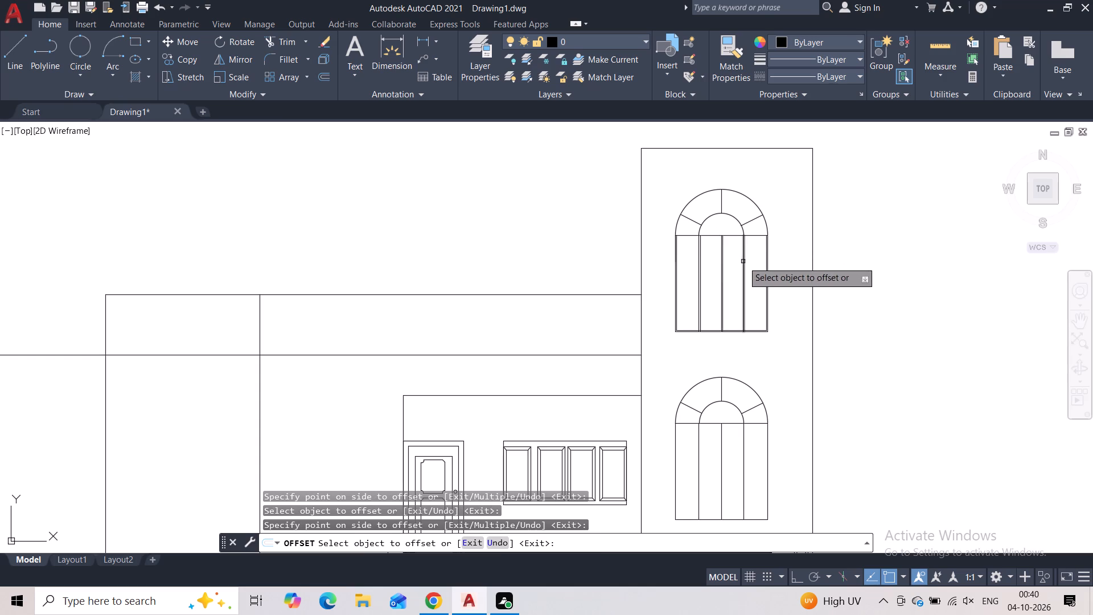
left_click(743, 261)
left_click(756, 261)
Offset the upper opening's inner arch 0.8" outward and its left vertical divider 0.8" to the left.
scroll(746, 241, "up", 3)
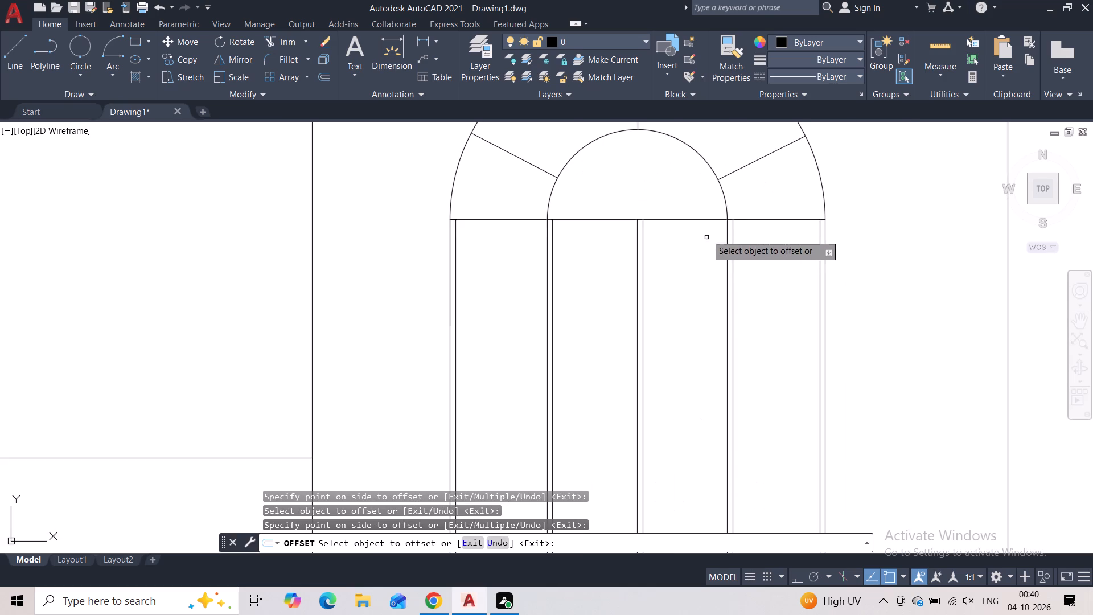
left_click(726, 200)
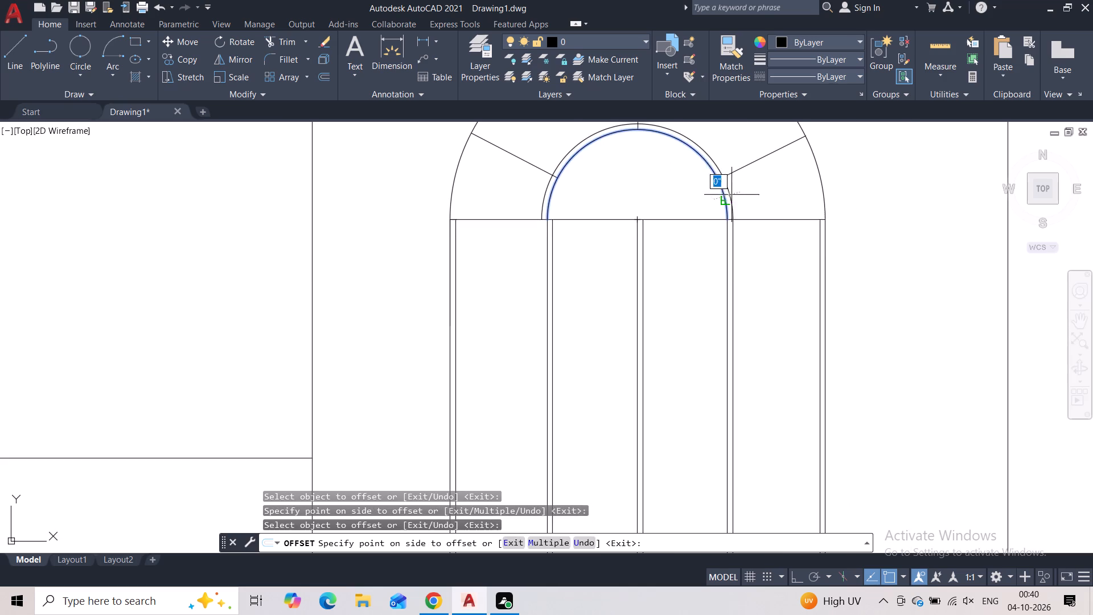
left_click(737, 190)
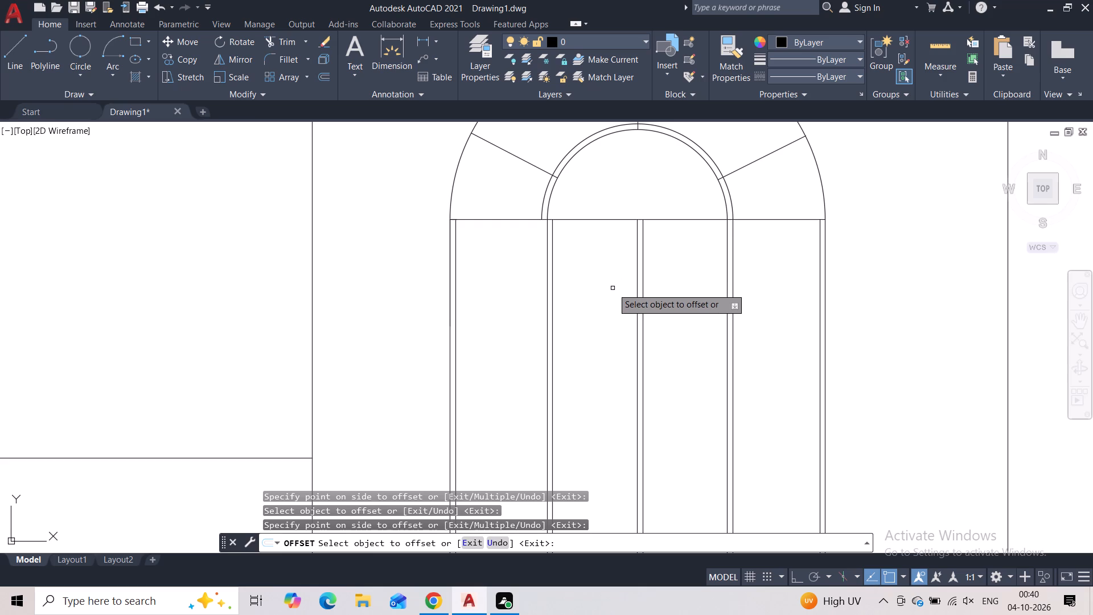
left_click(546, 276)
left_click(513, 286)
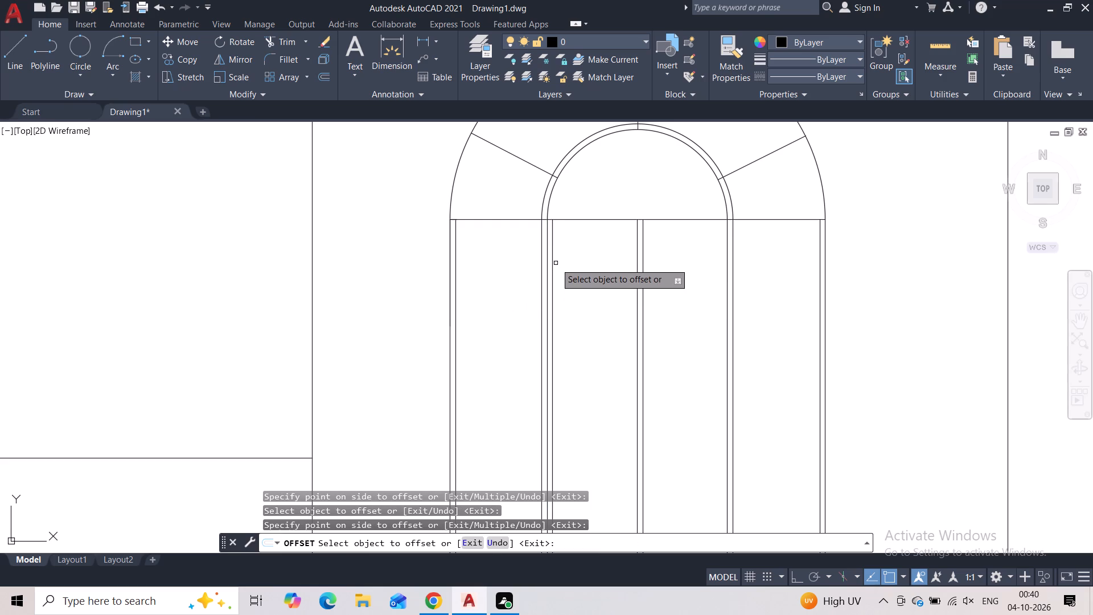
Offset the three arch divider lines 0.8": both slanted lines upward and the central vertical line to the right.
middle_click_drag(586, 186, 582, 229)
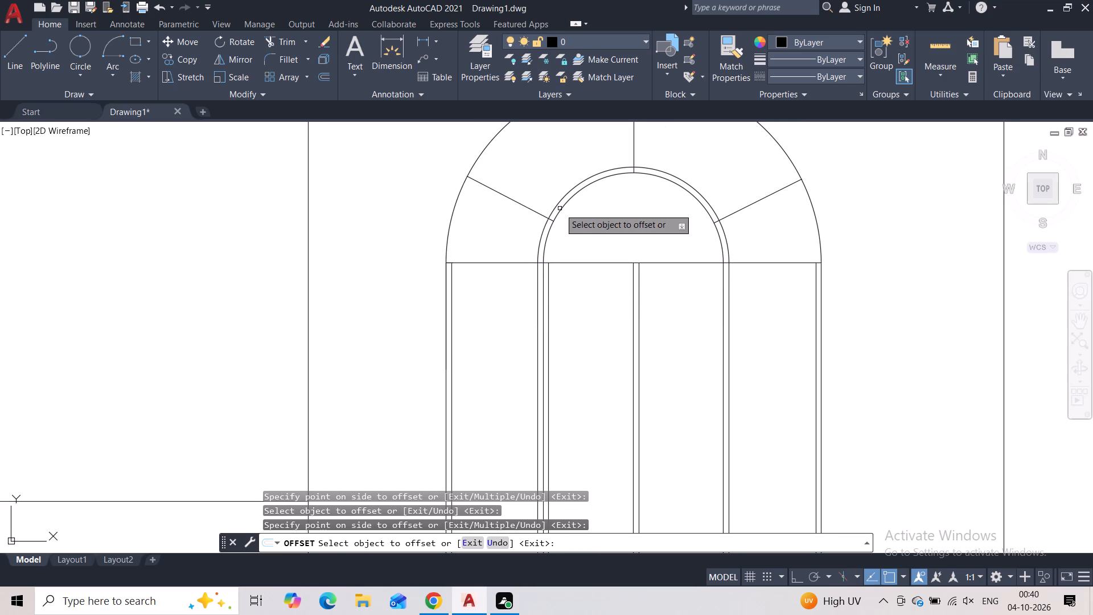
left_click(523, 202)
left_click(537, 181)
middle_click_drag(609, 198, 588, 245)
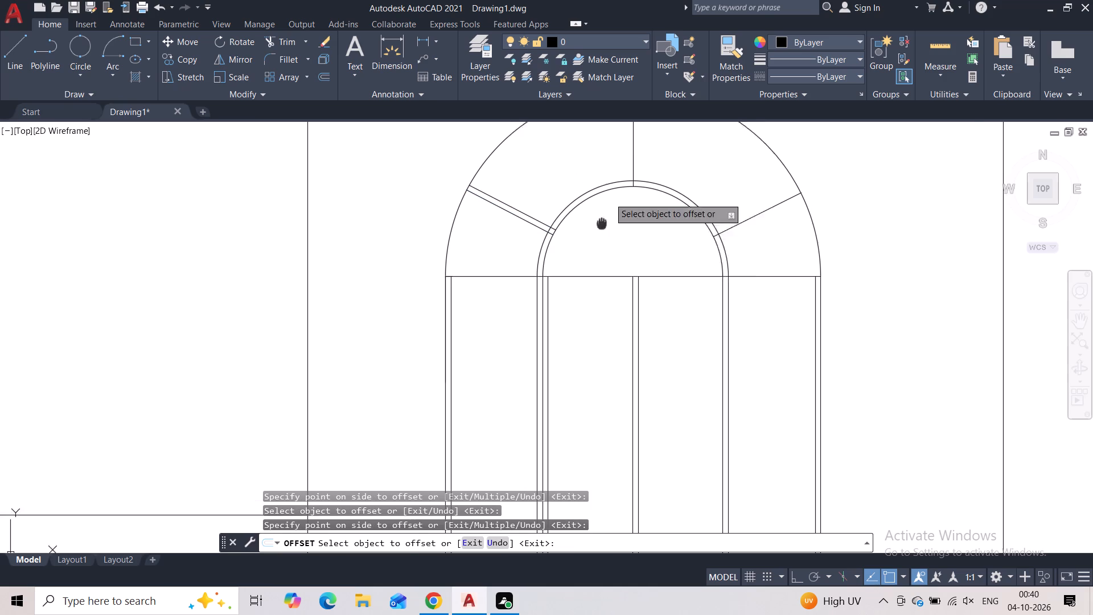
middle_click_drag(588, 245, 578, 260)
left_click(603, 200)
left_click(599, 199)
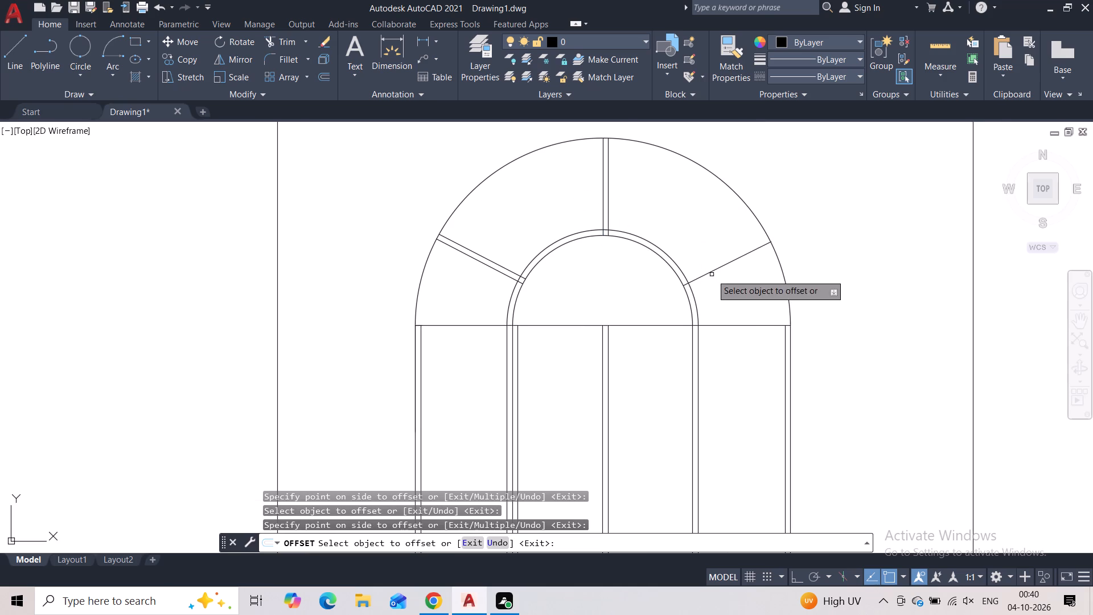
left_click(714, 268)
left_click(693, 223)
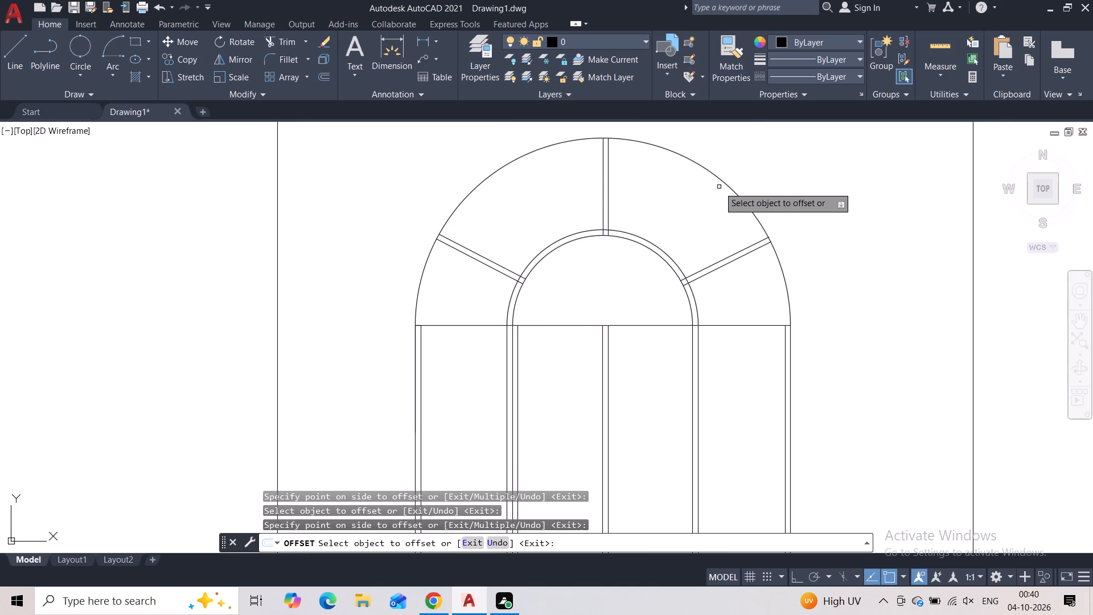
Offset the upper opening's outer arch 0.8" inward.
left_click(722, 182)
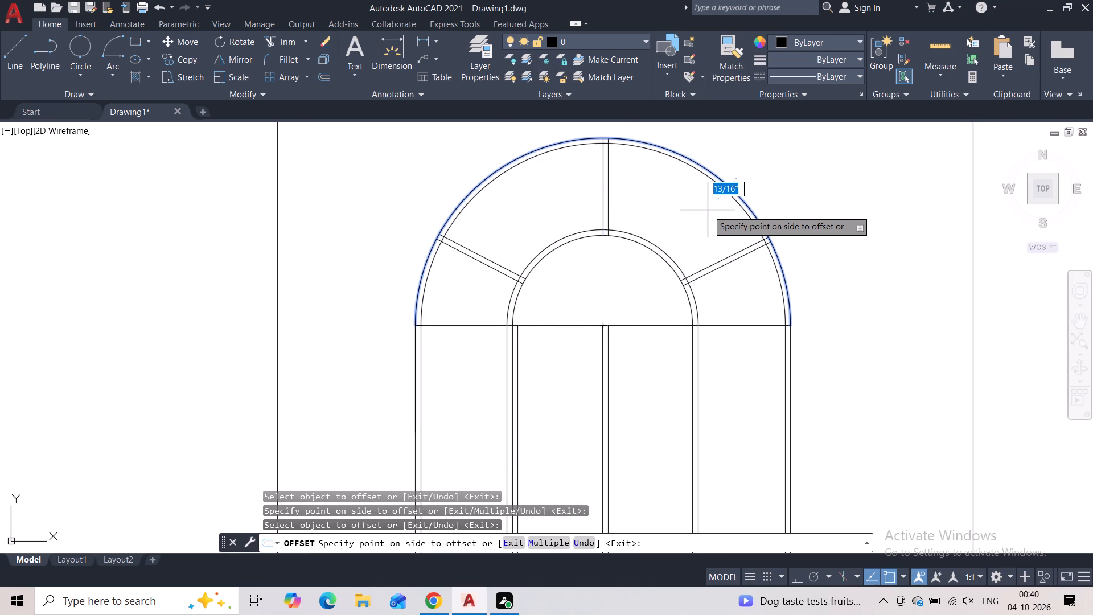
left_click(708, 210)
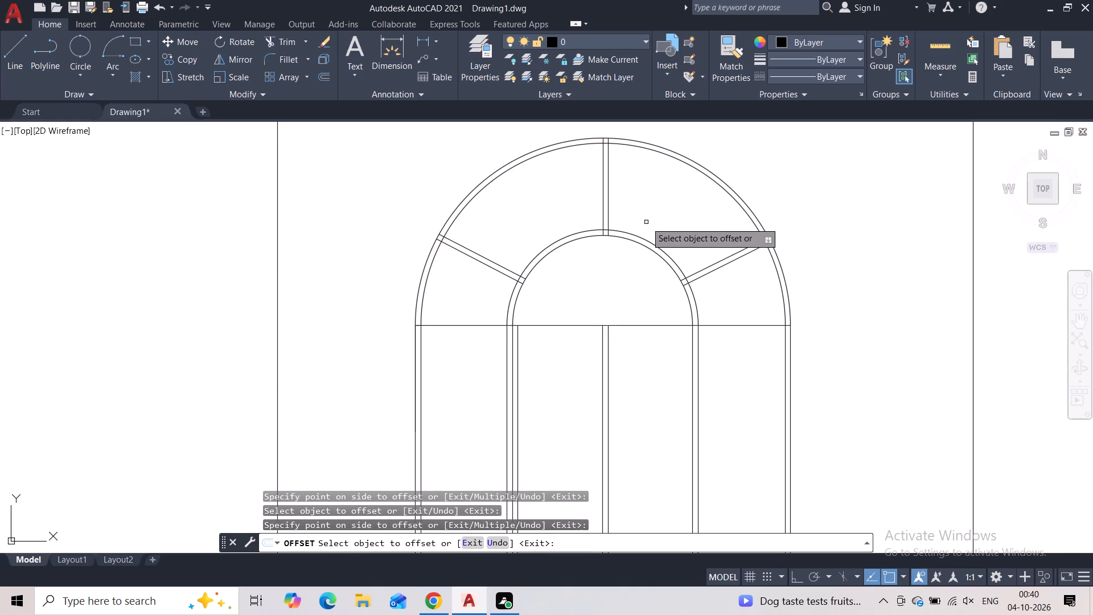
key("Escape")
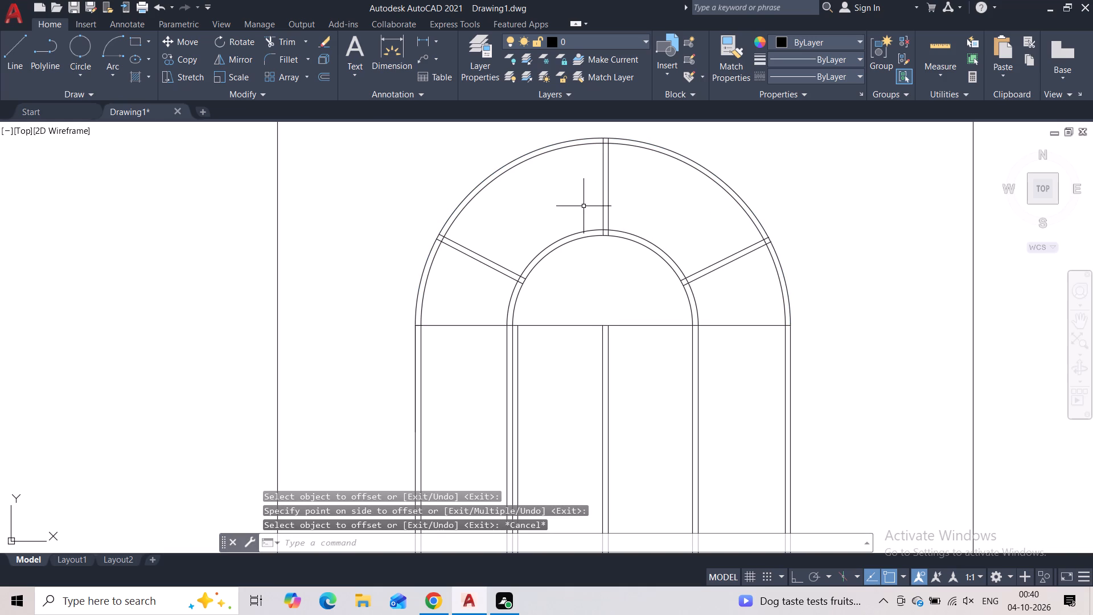
Erase the extra rightmost line of the upper opening's left vertical divider.
scroll(504, 282, "up", 1)
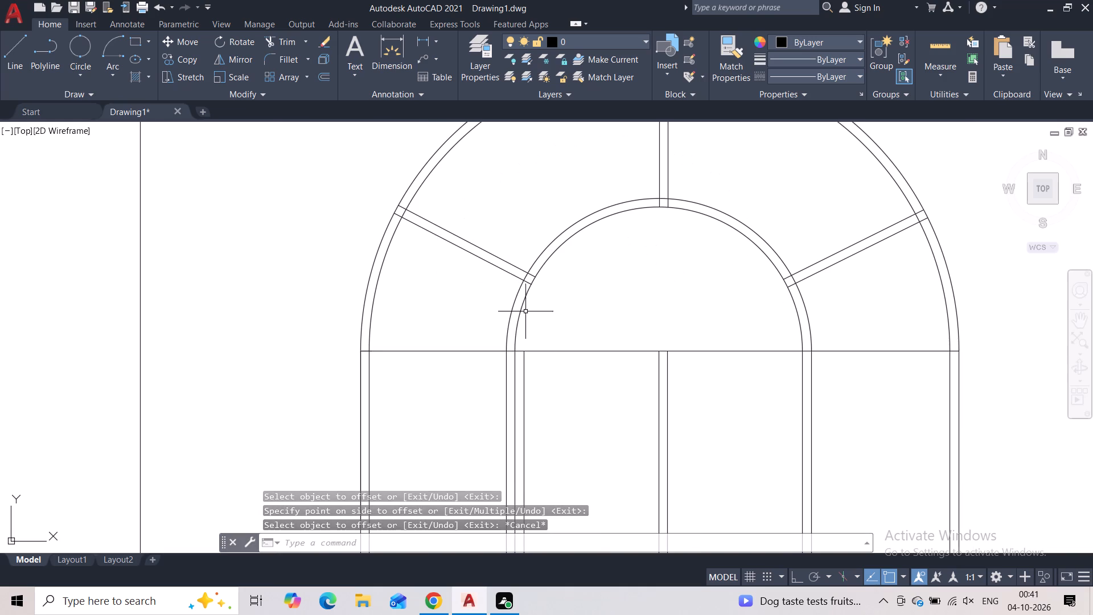
left_click(525, 359)
key("Delete")
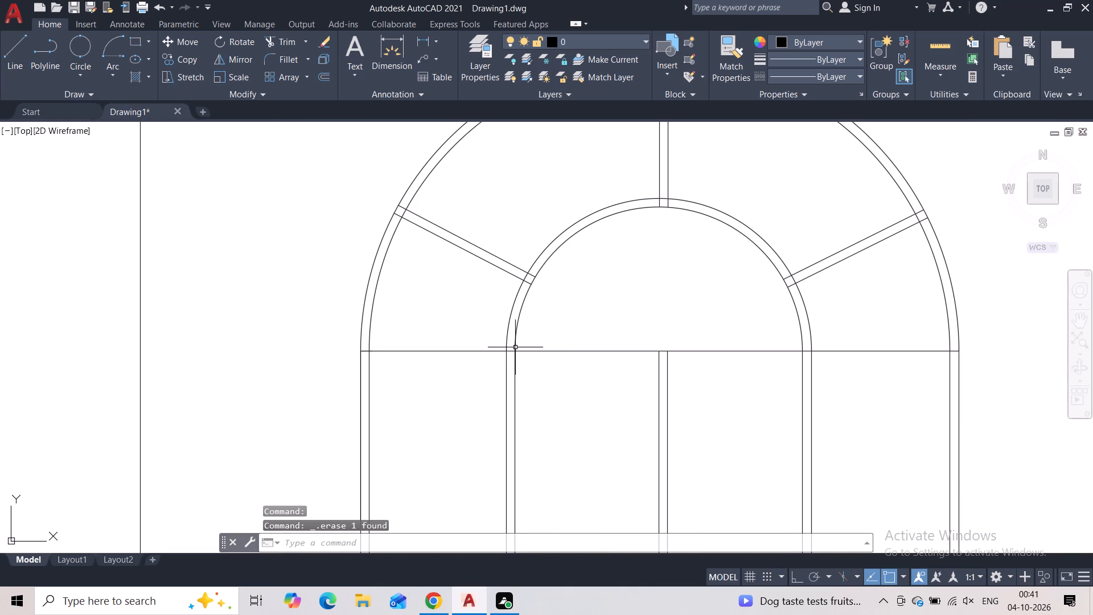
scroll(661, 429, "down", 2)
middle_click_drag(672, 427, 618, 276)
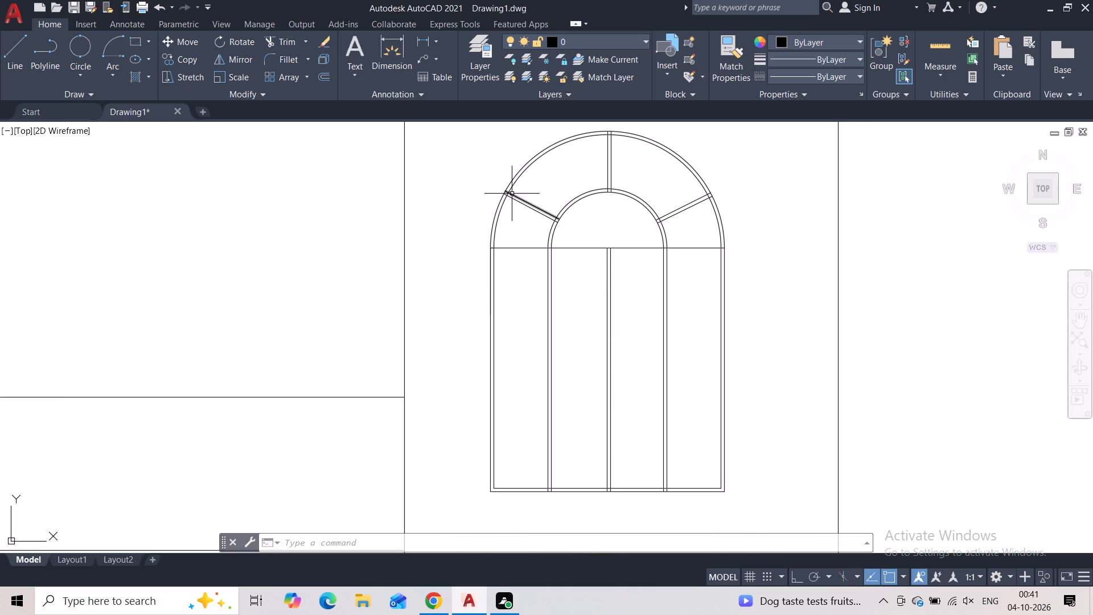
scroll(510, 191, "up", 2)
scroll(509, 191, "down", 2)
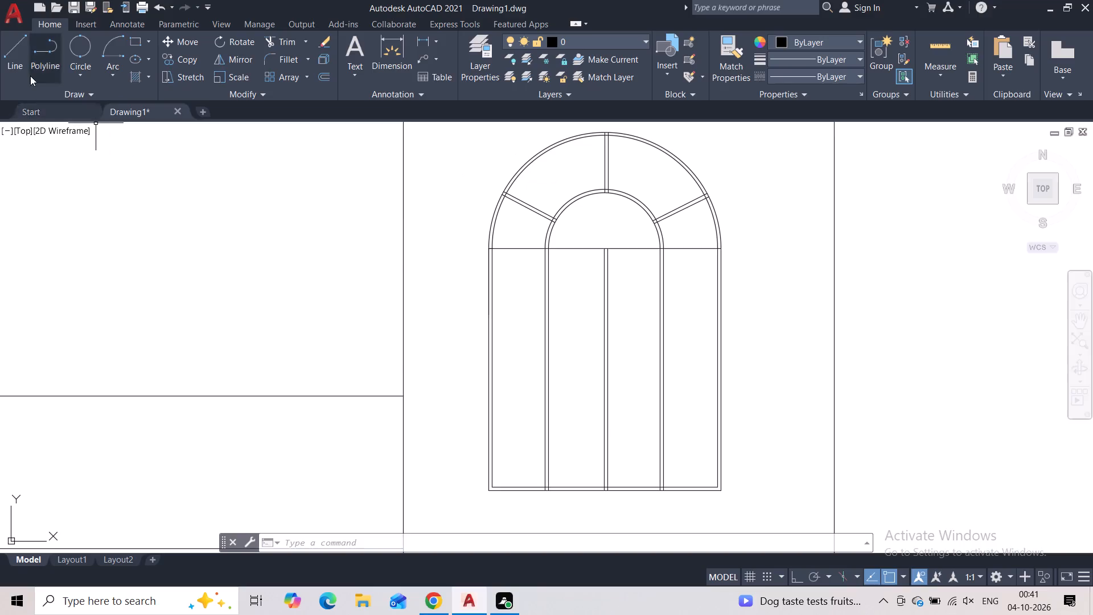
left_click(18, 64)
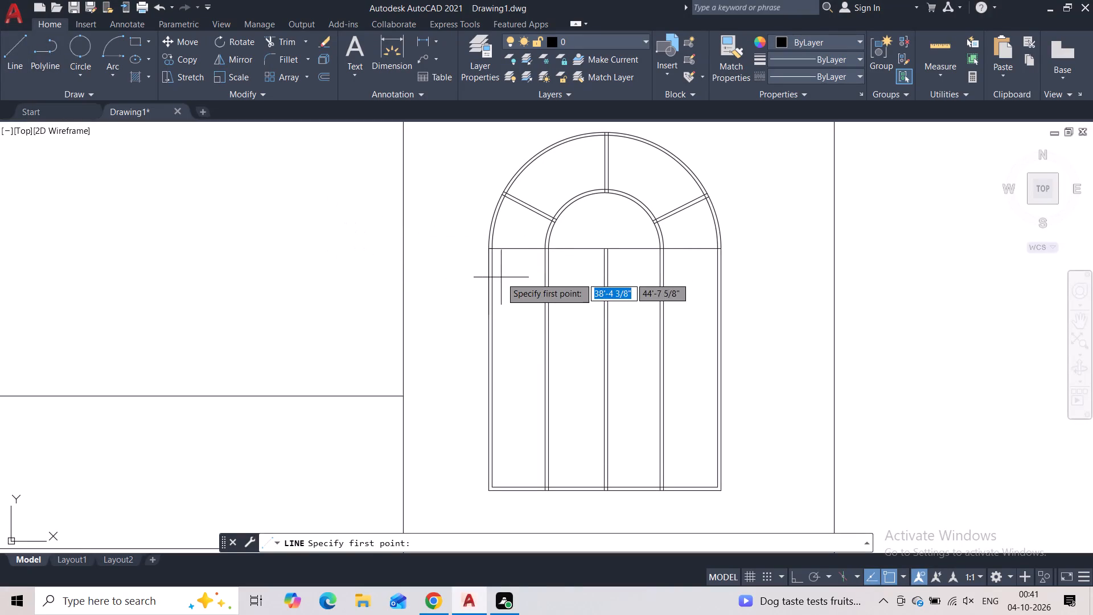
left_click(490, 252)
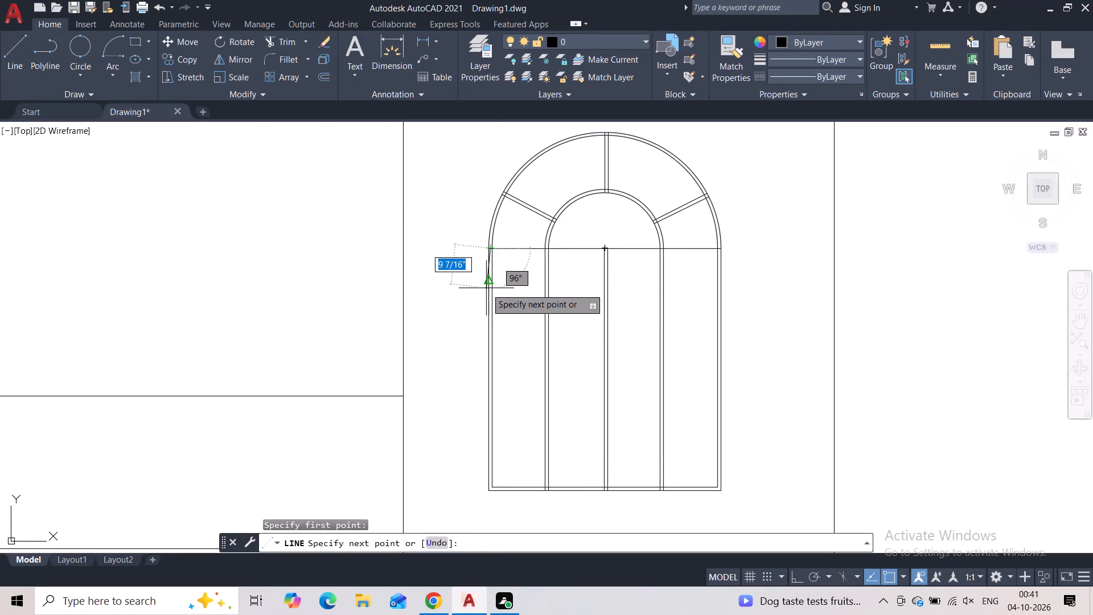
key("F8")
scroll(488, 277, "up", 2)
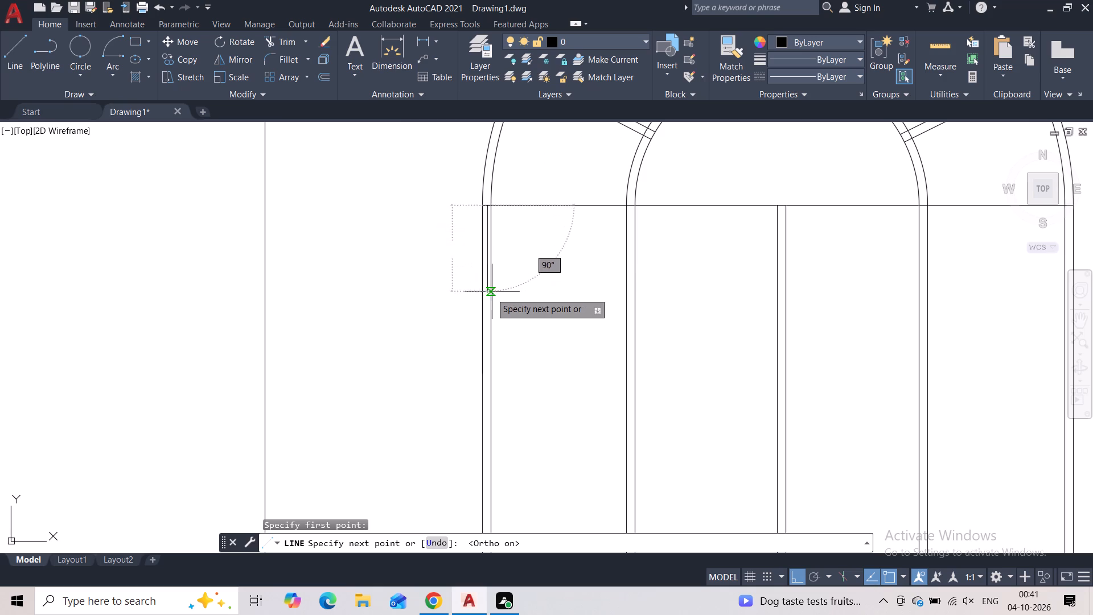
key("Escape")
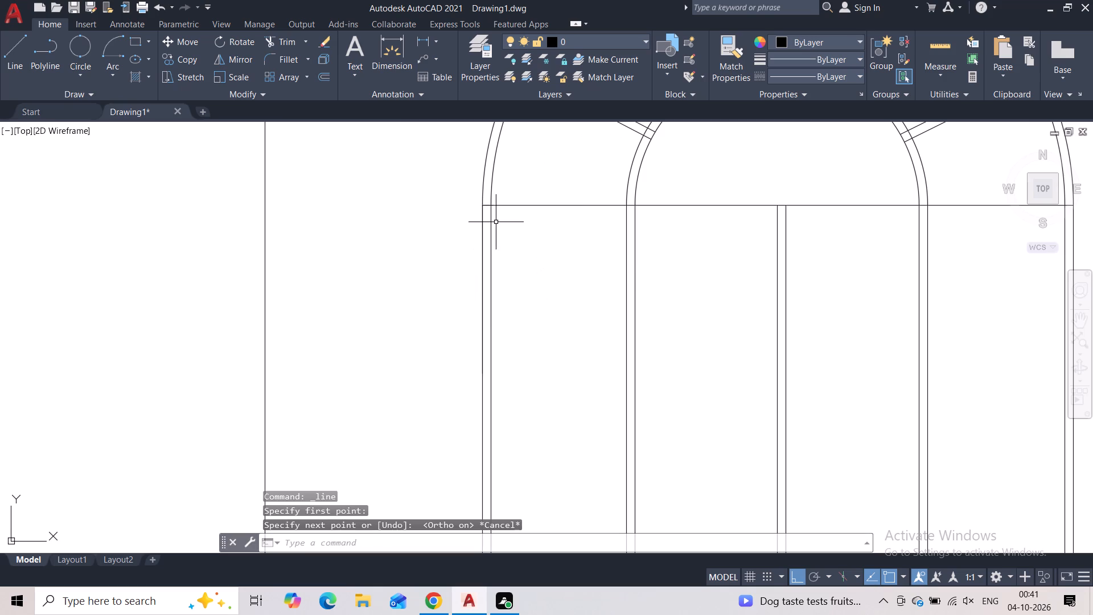
Draw a 2' vertical line downward from the left end of the upper opening's arch base line.
key("space")
left_click(487, 207)
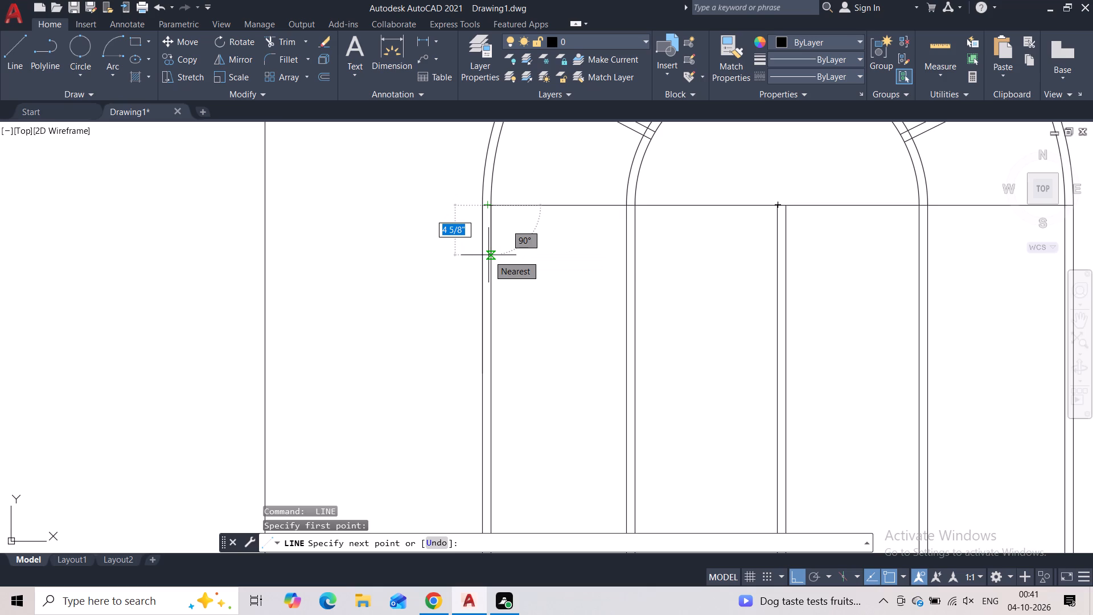
key("2")
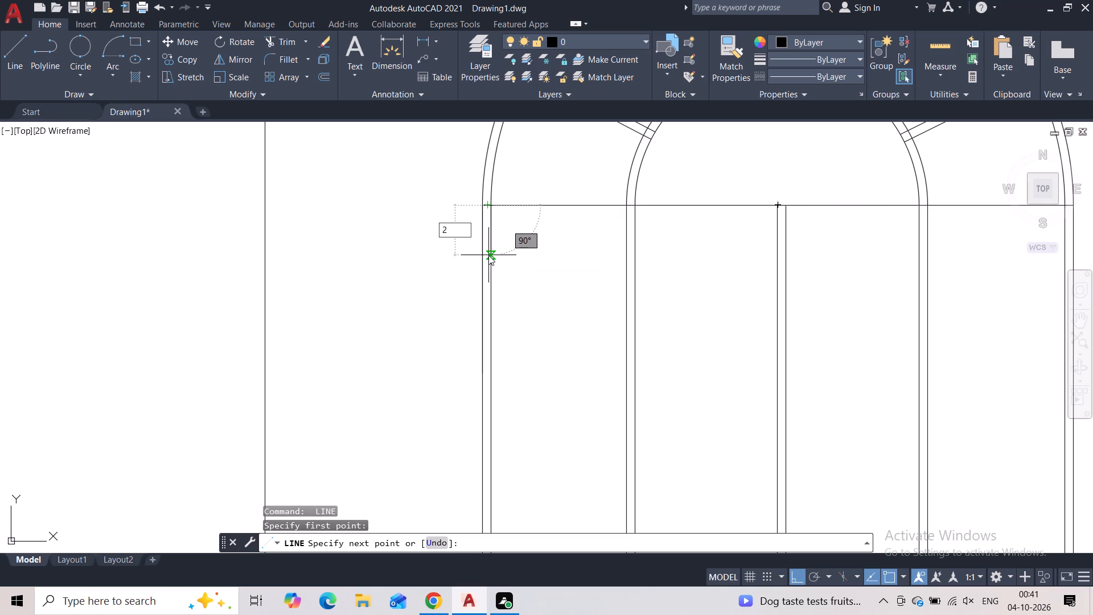
key("apostrophe")
key("Return")
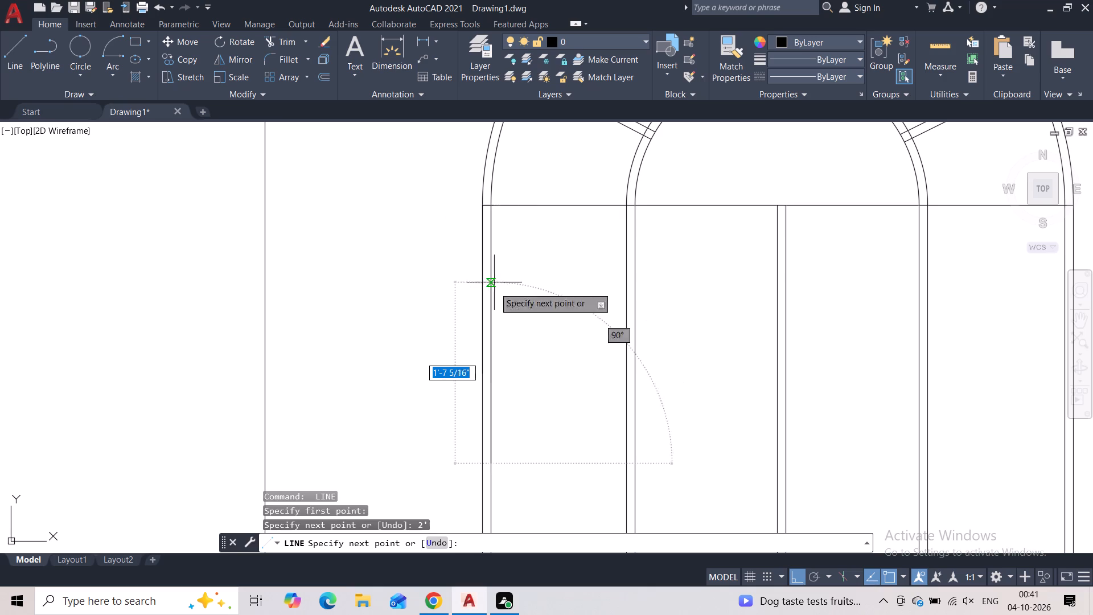
scroll(699, 384, "down", 3)
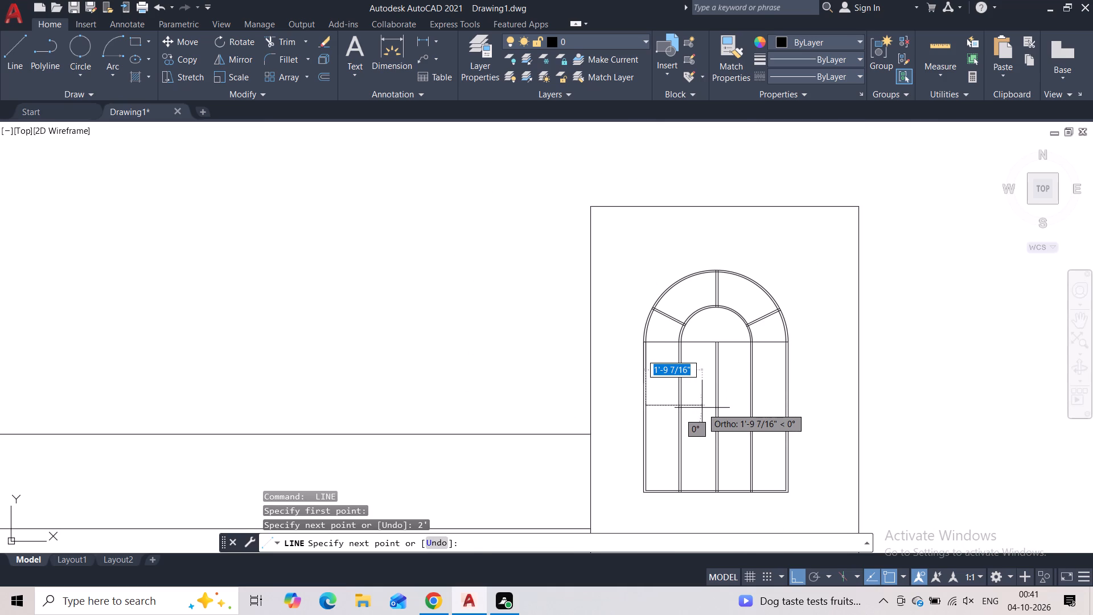
key("Escape")
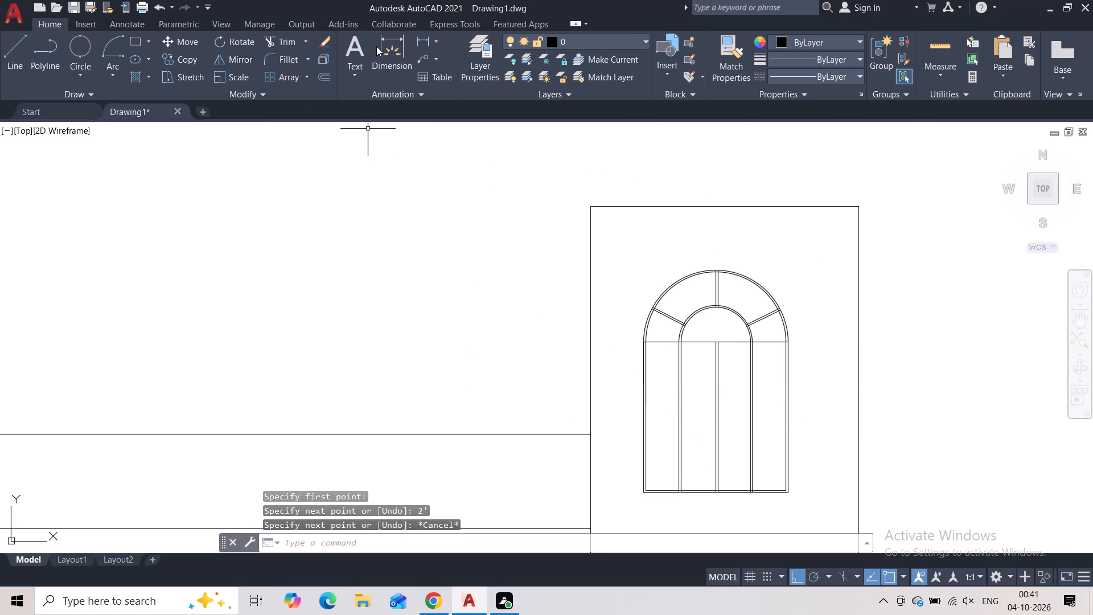
Measure the height from the arch base line to the inner outline's bottom edge along the upper opening's right divider with a linear dimension.
left_click(423, 42)
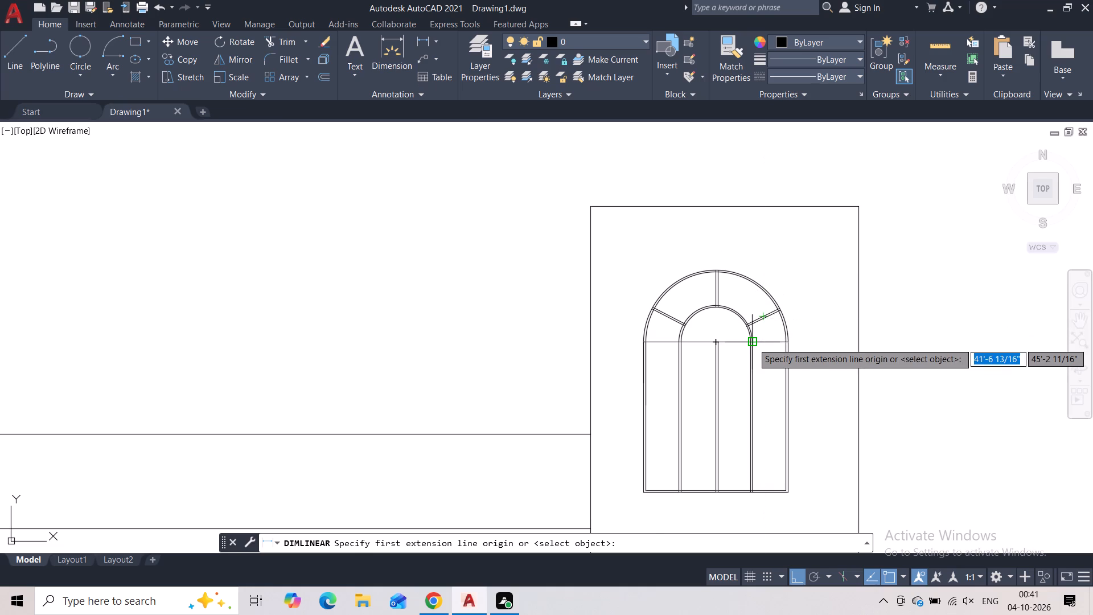
scroll(752, 343, "up", 4)
left_click(744, 346)
middle_click_drag(743, 387, 744, 388)
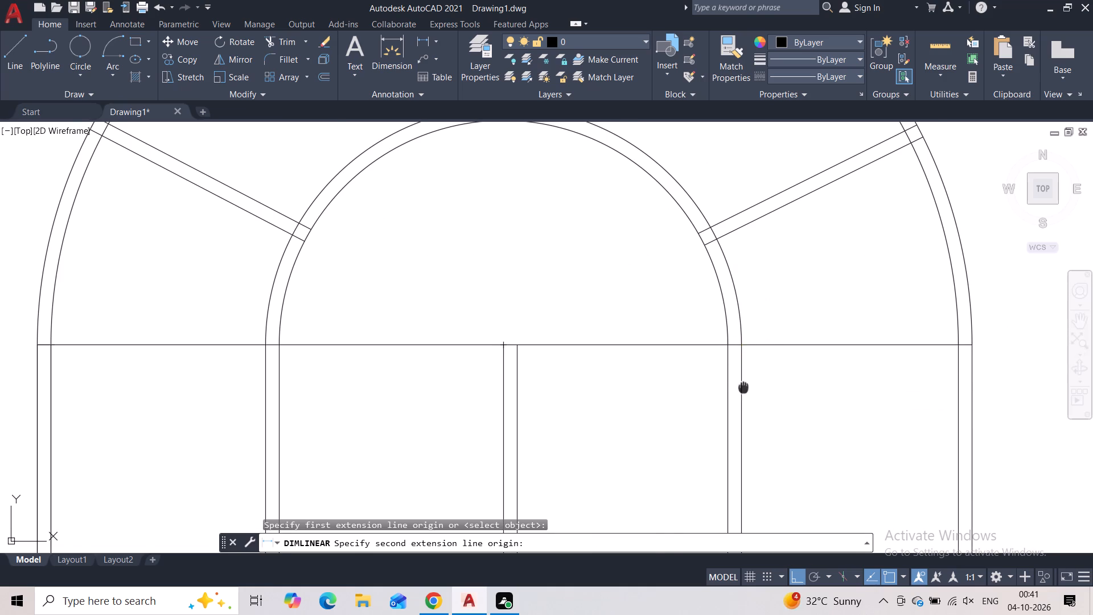
middle_click_drag(744, 388, 655, 74)
scroll(655, 158, "down", 4)
scroll(656, 292, "up", 3)
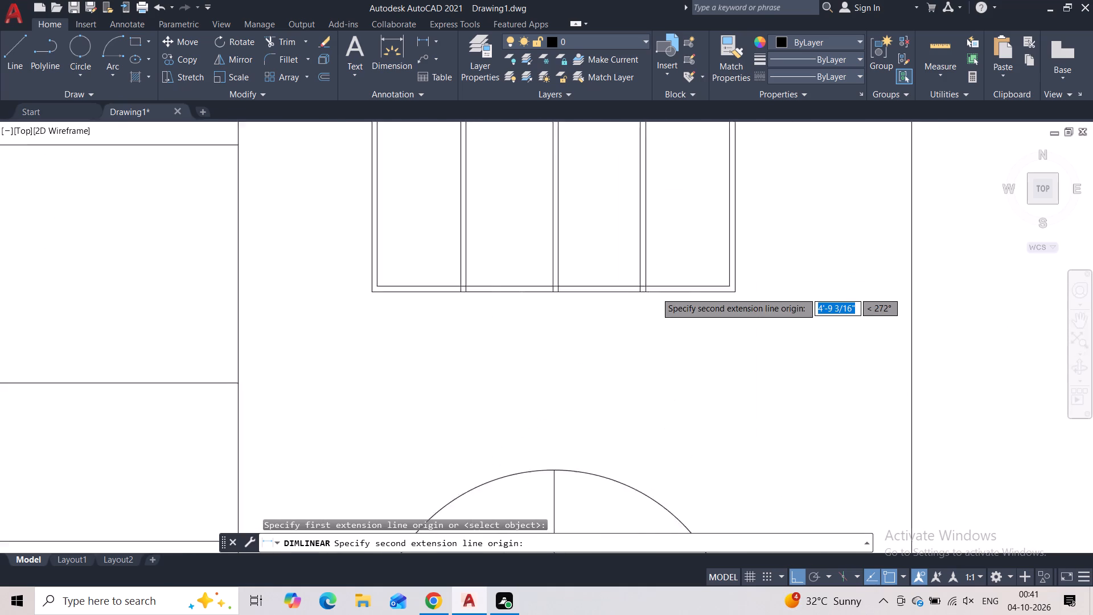
left_click(639, 282)
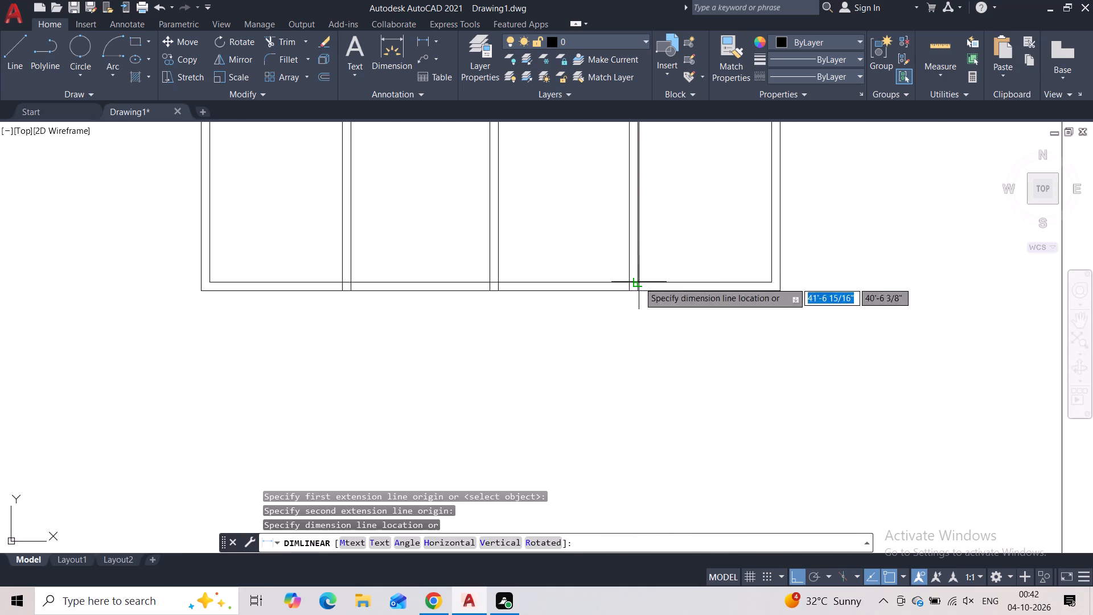
middle_click_drag(912, 251, 741, 489)
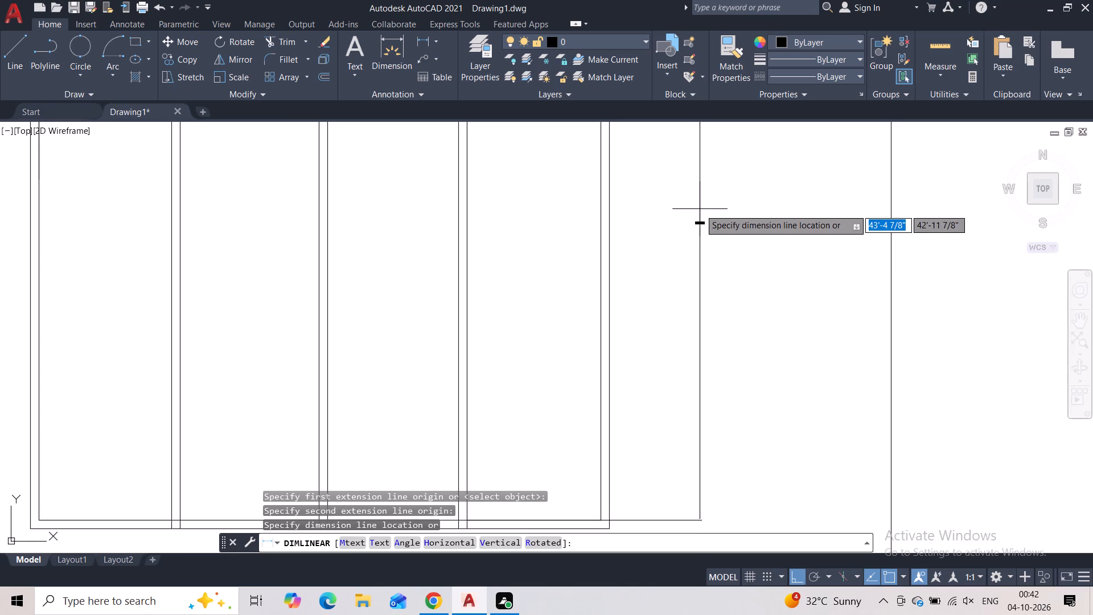
scroll(700, 209, "up", 5)
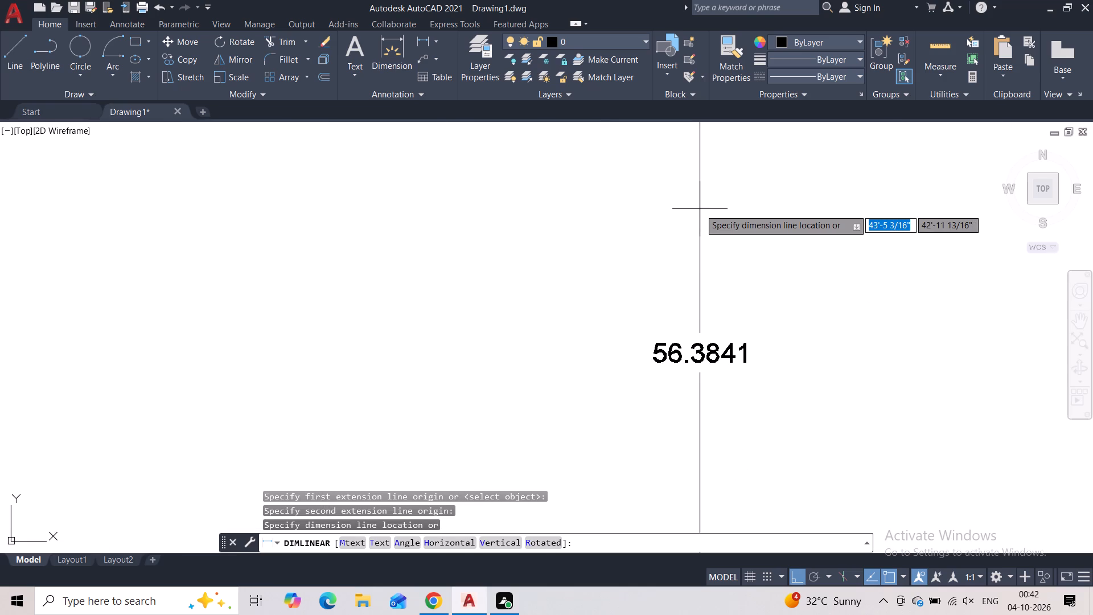
key("Escape")
scroll(695, 222, "down", 4)
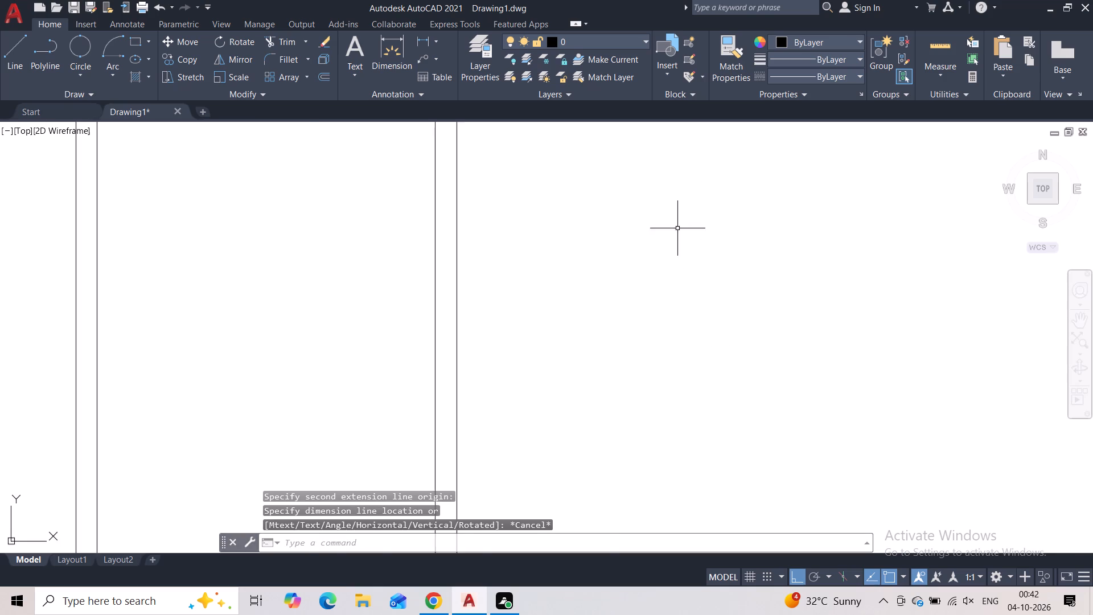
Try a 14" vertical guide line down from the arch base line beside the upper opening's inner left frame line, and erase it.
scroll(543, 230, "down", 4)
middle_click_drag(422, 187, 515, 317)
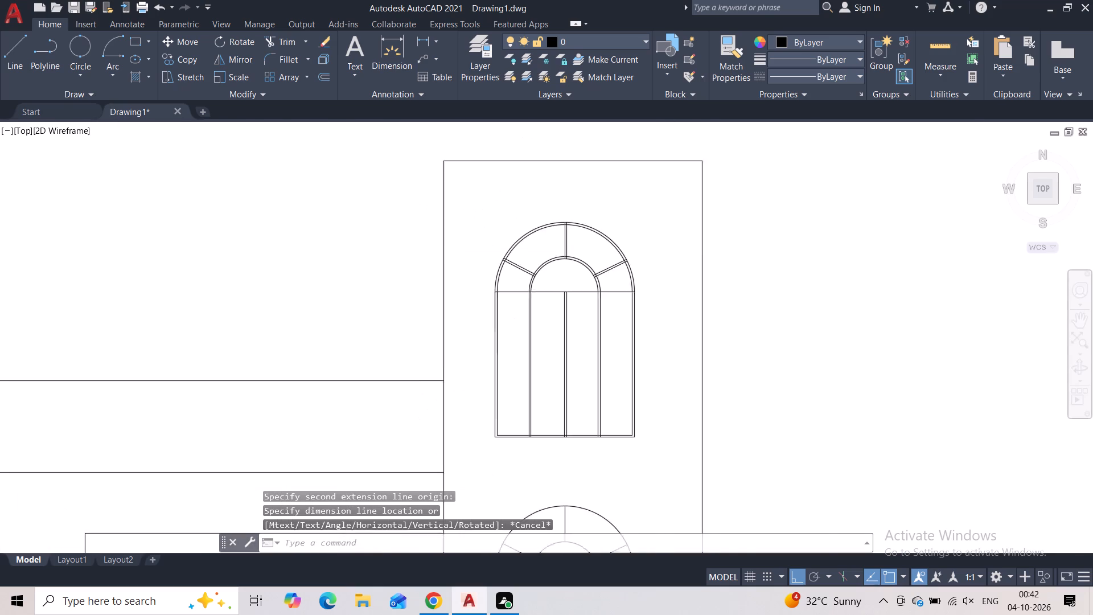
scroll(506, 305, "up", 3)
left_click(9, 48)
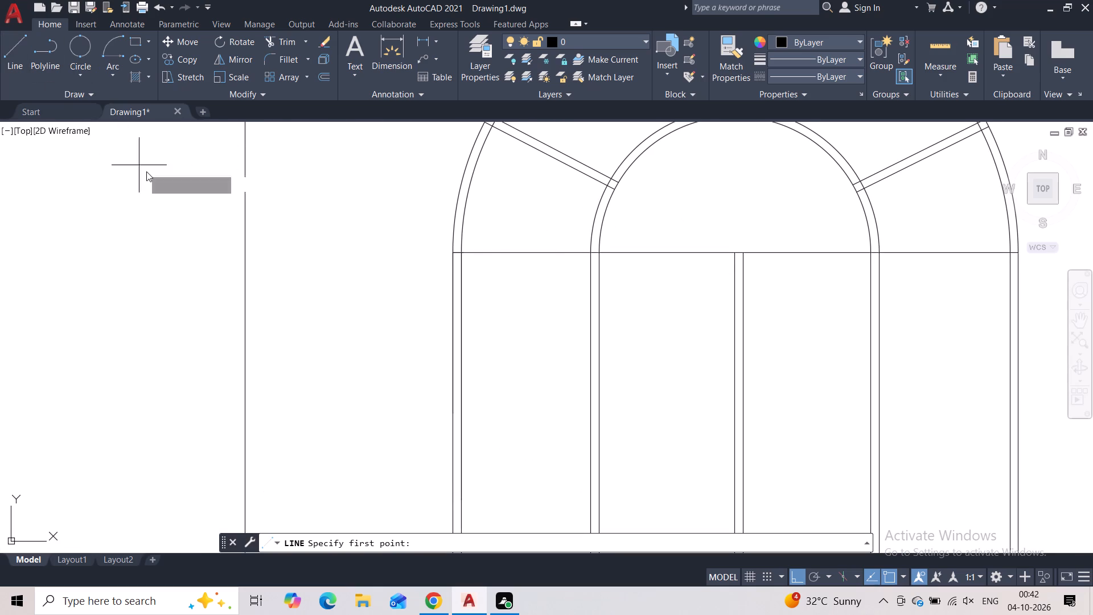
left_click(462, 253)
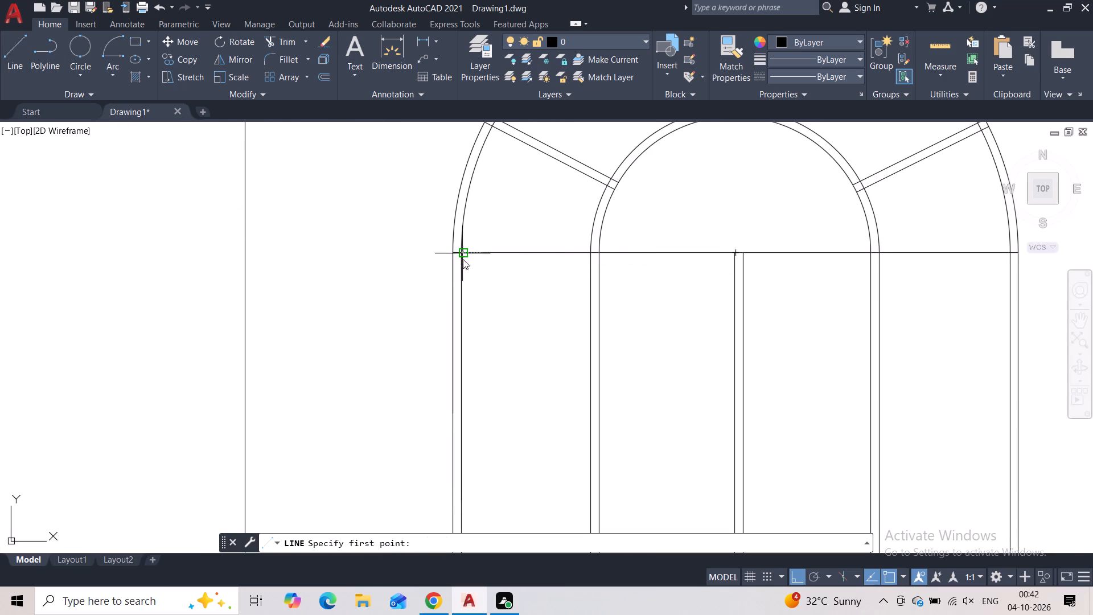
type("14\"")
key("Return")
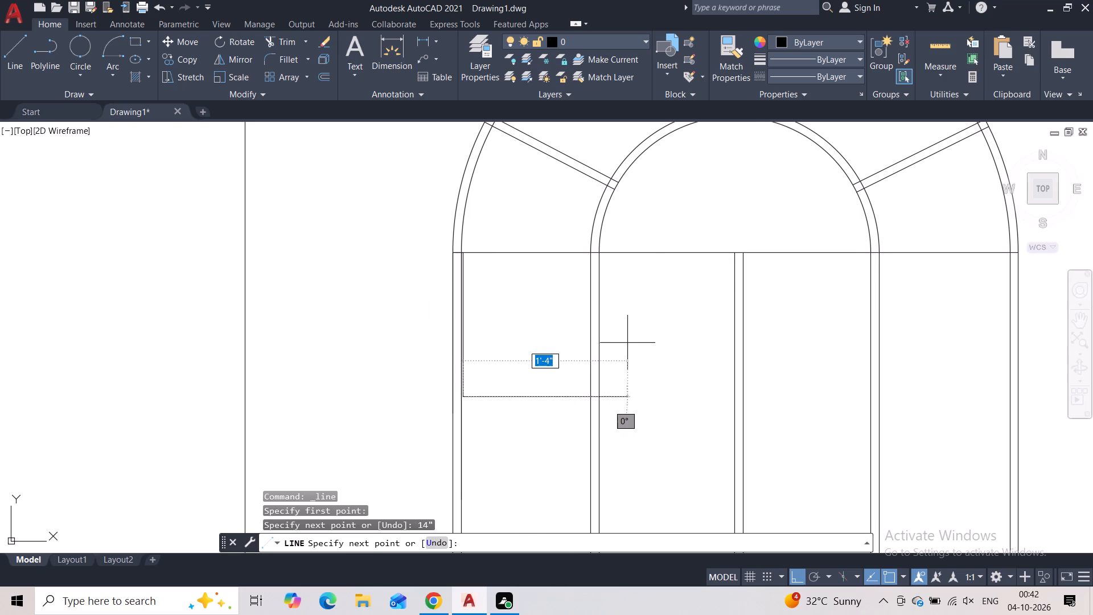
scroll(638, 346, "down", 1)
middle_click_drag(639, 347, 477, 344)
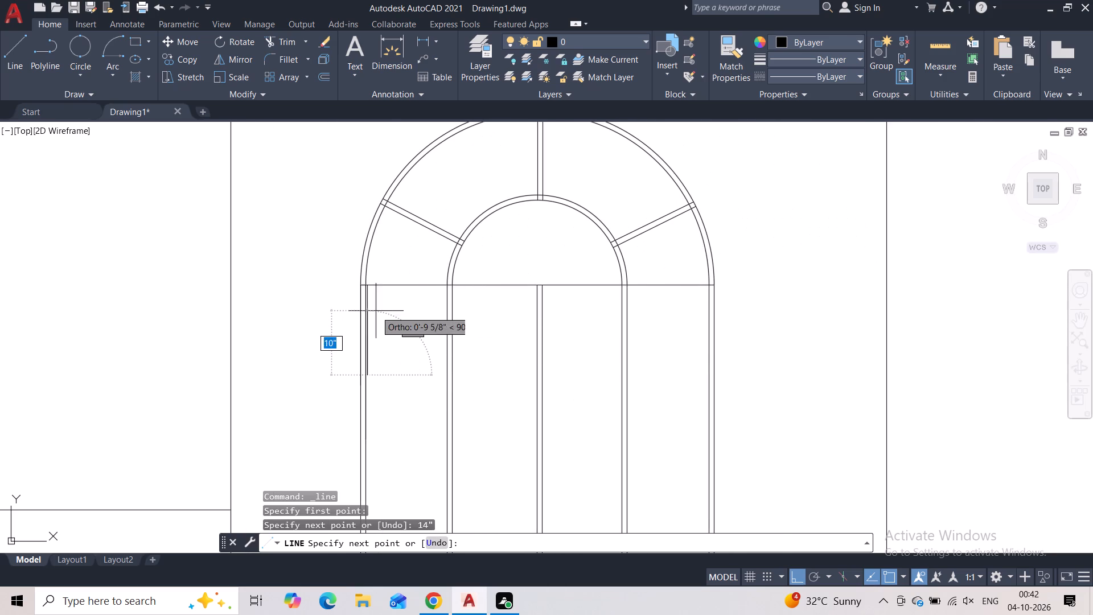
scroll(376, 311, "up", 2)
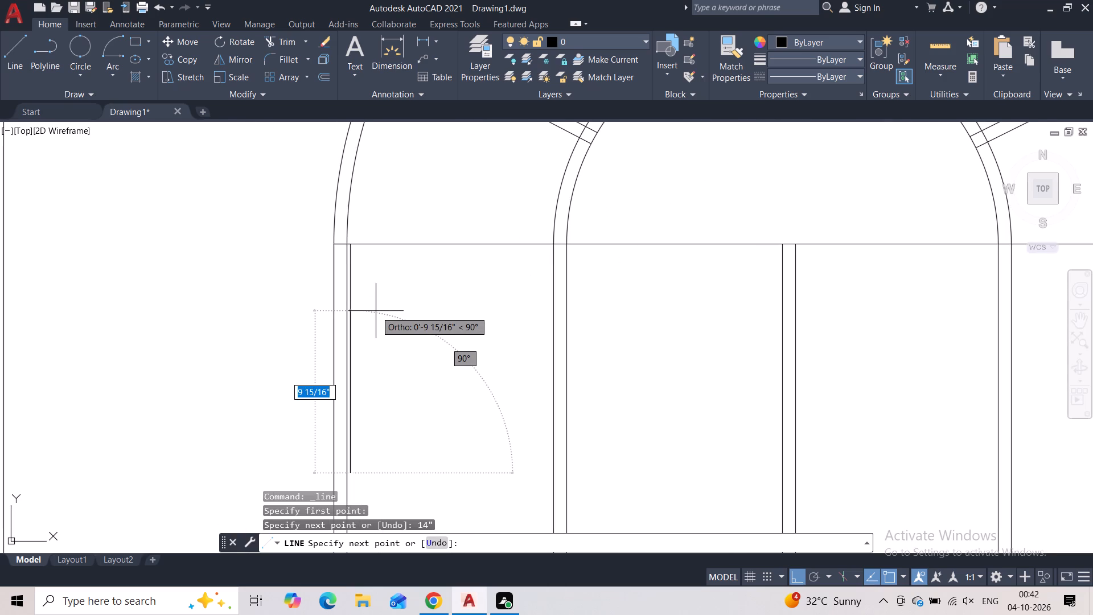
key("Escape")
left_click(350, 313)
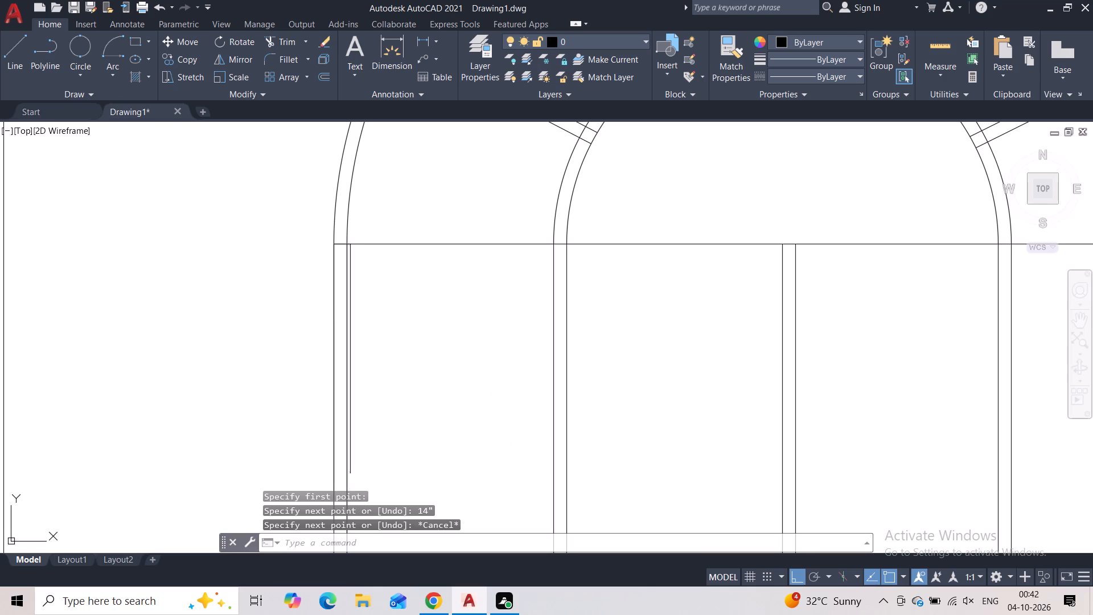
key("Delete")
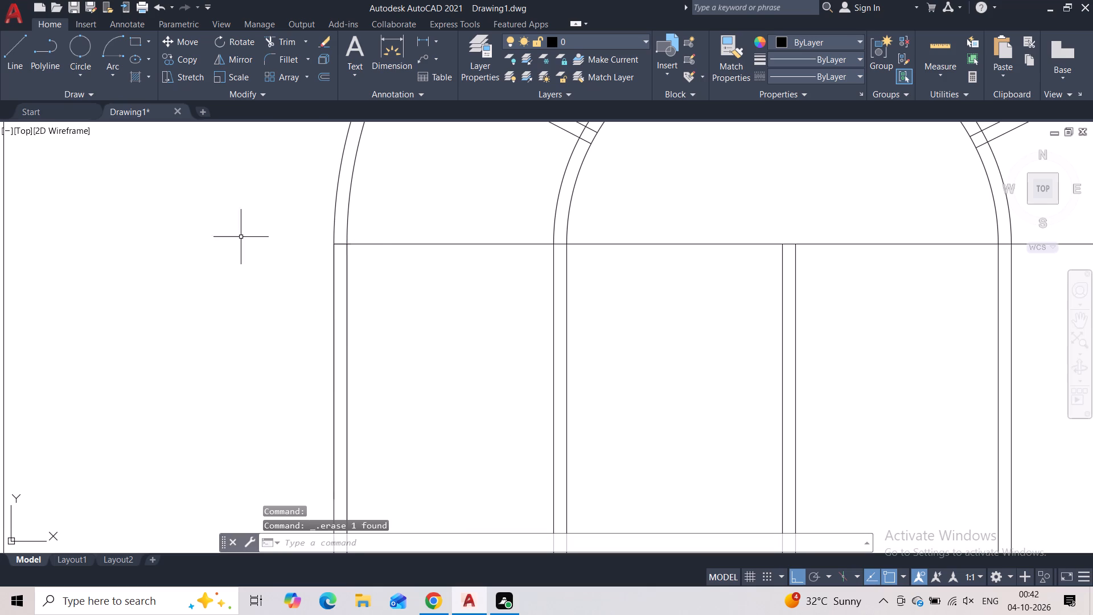
Draw a 14" guide down from the arch base line along the upper opening's inner left edge, continuing horizontally to the inner right edge.
left_click(22, 64)
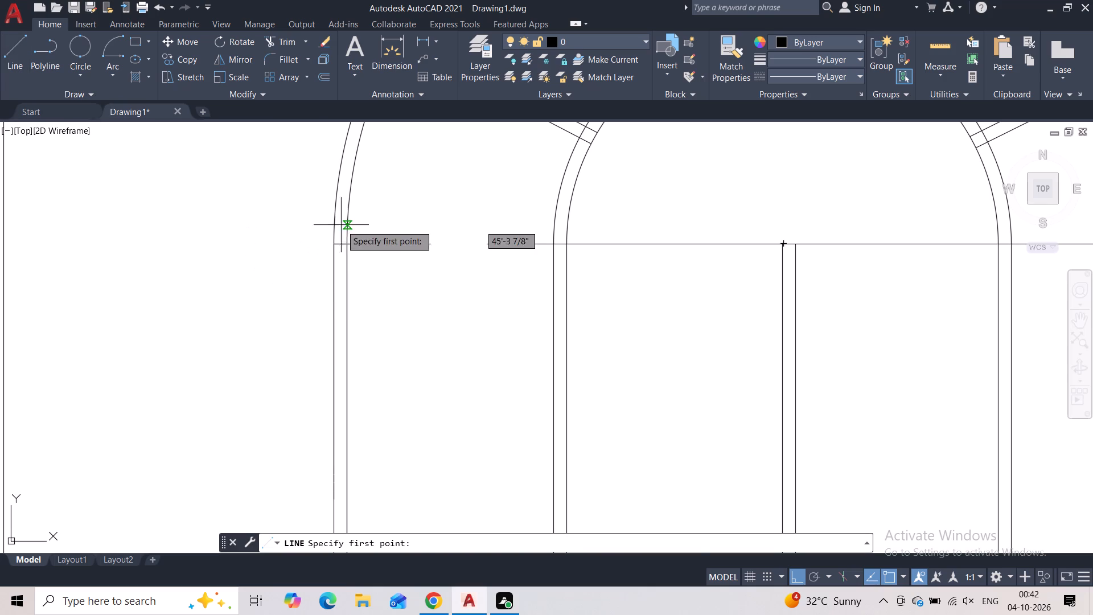
scroll(337, 240, "up", 5)
left_click(384, 267)
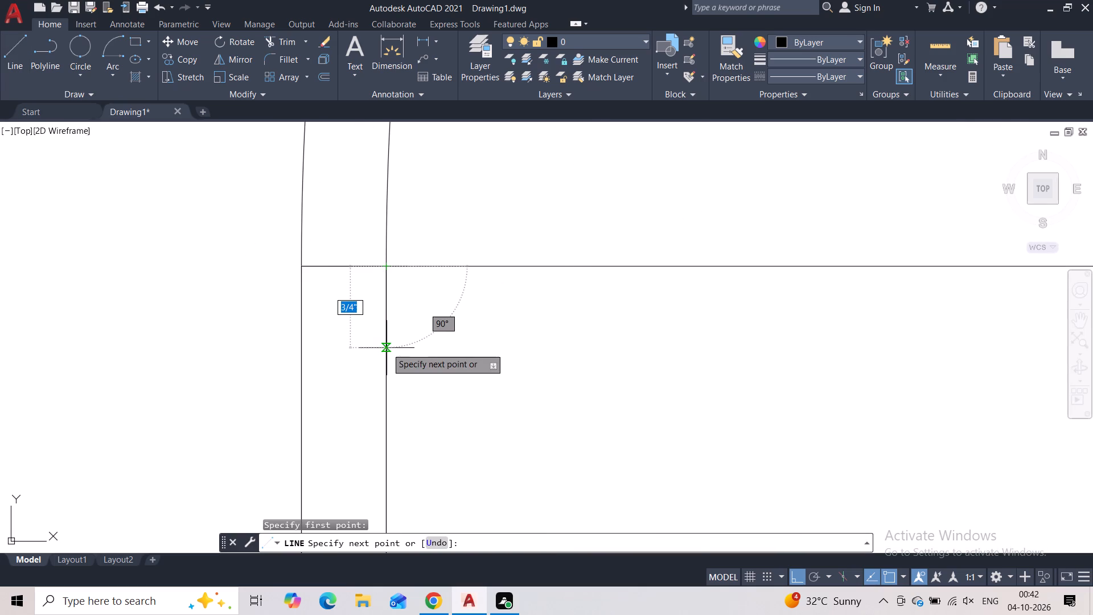
type("14")
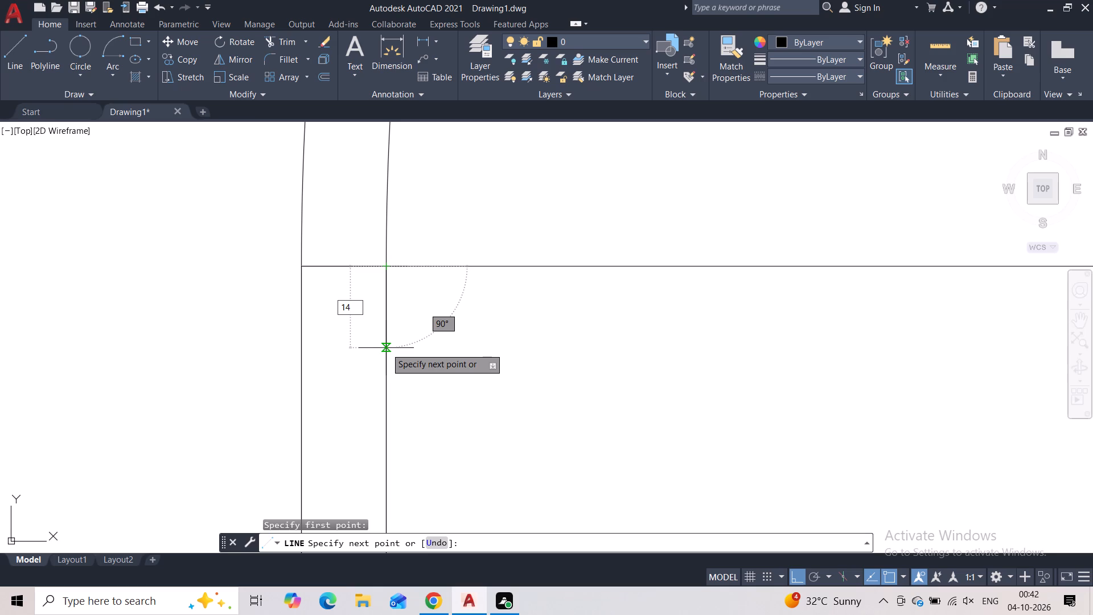
key("shift+quotedbl")
key("Return")
scroll(408, 368, "down", 4)
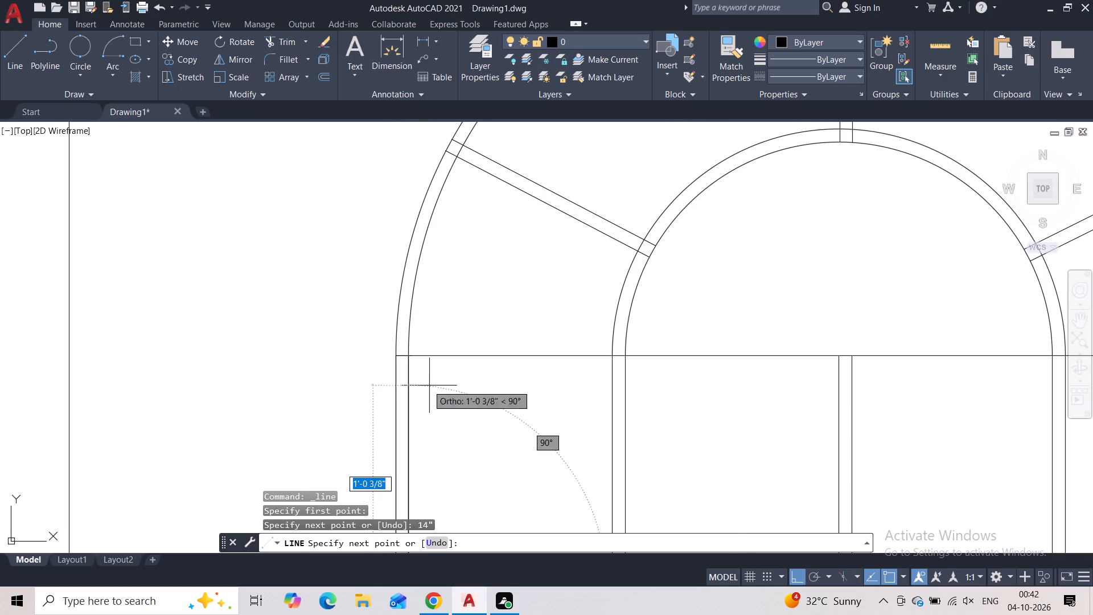
middle_click_drag(455, 423, 359, 244)
scroll(573, 367, "down", 2)
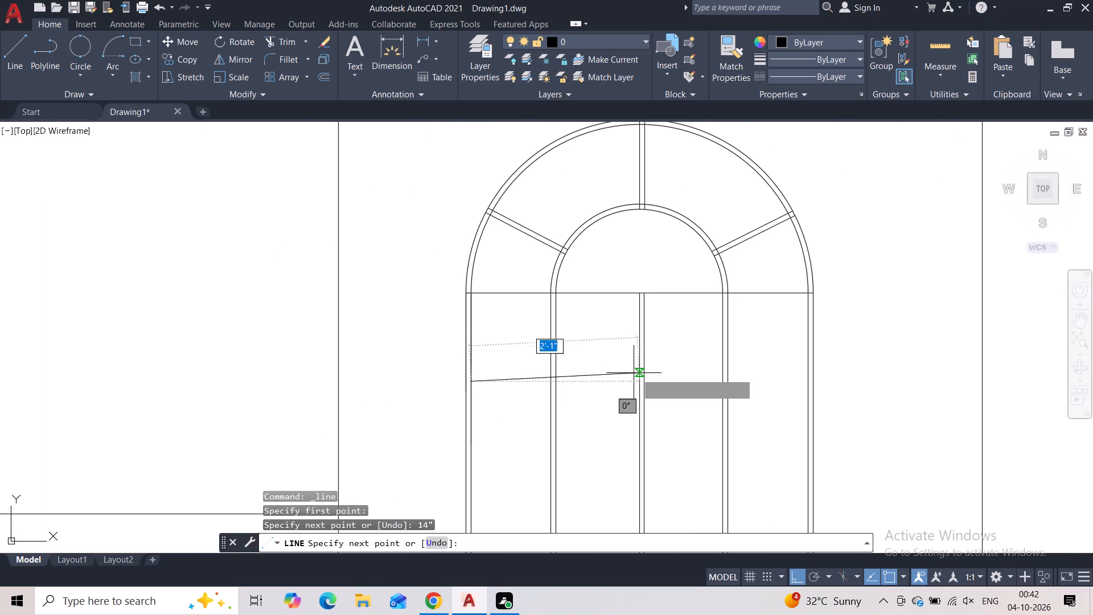
left_click(808, 384)
key("Escape")
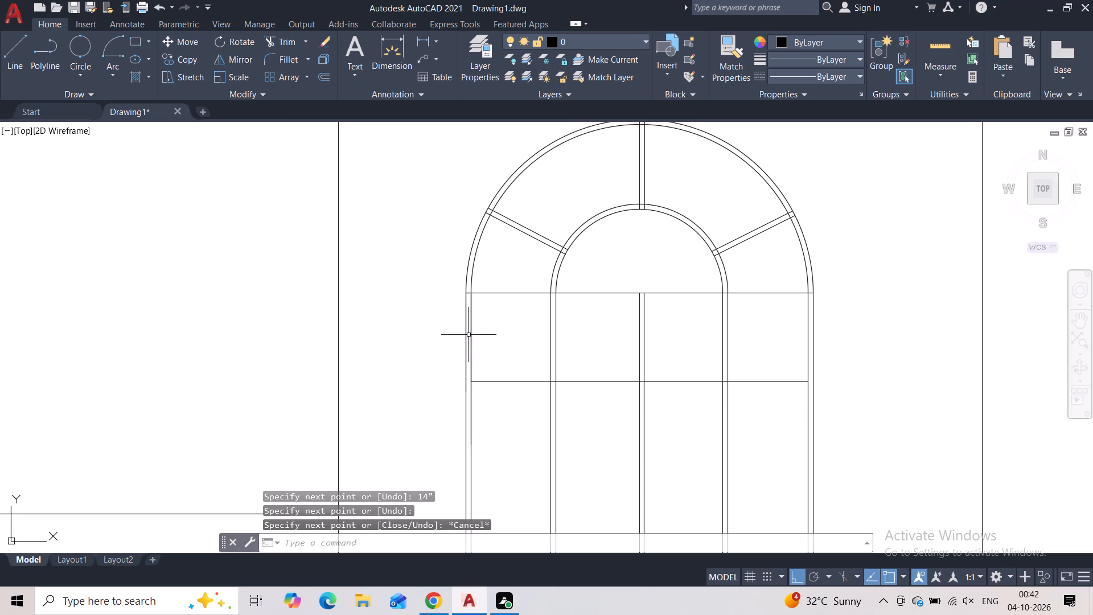
Erase the 14" vertical guide segment on the upper opening's inner left edge.
left_click(471, 335)
key("Delete")
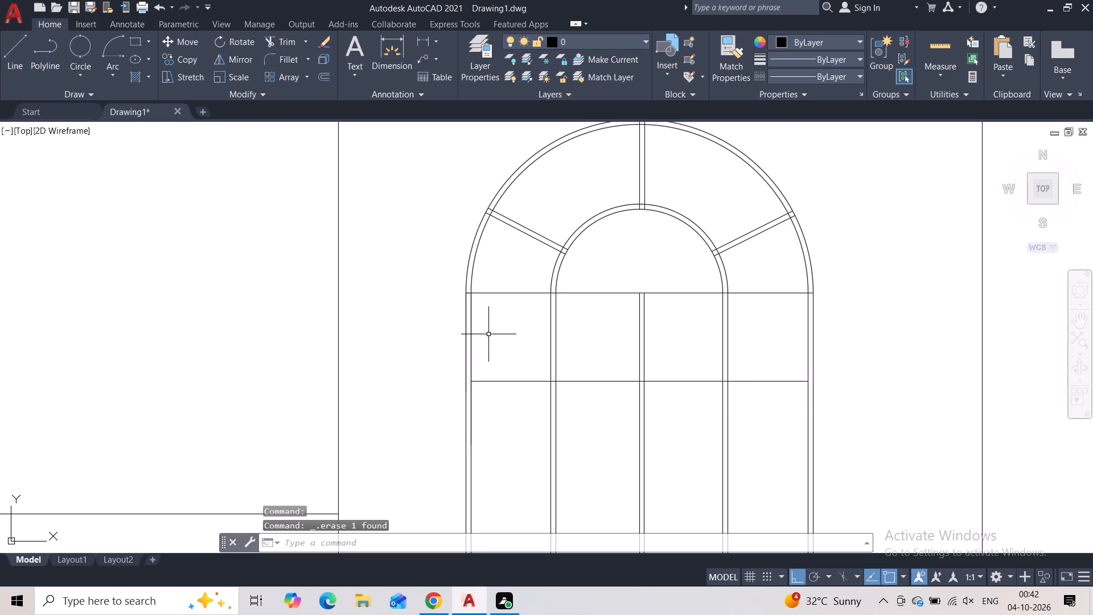
Offset the upper opening's new horizontal line 14" downward twice in succession, forming evenly spaced crossbar lines.
left_click(508, 364)
left_click(511, 395)
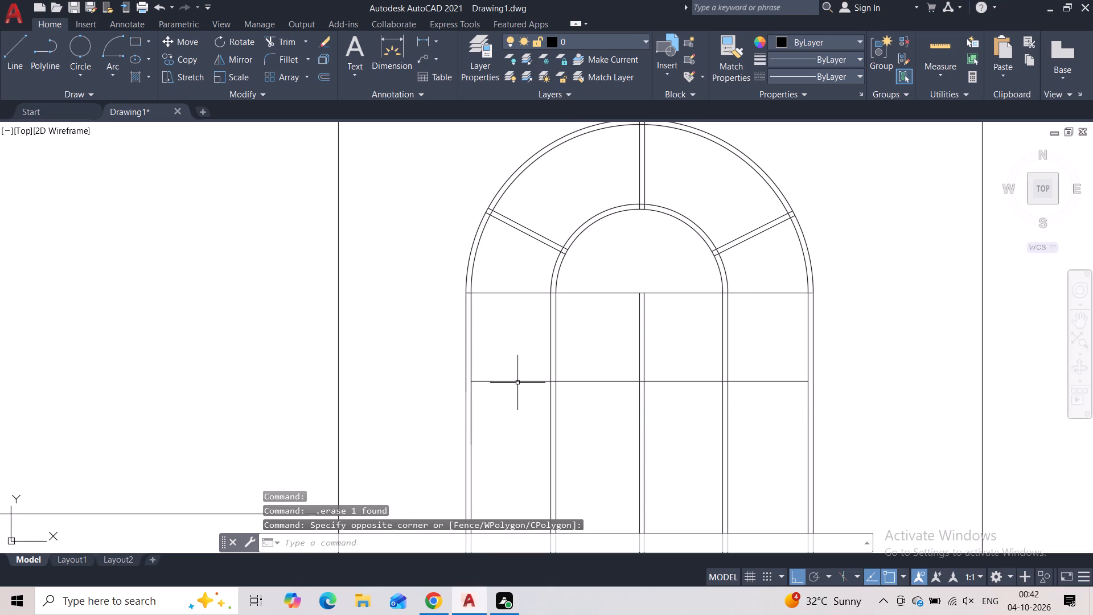
left_click(516, 380)
left_click(324, 80)
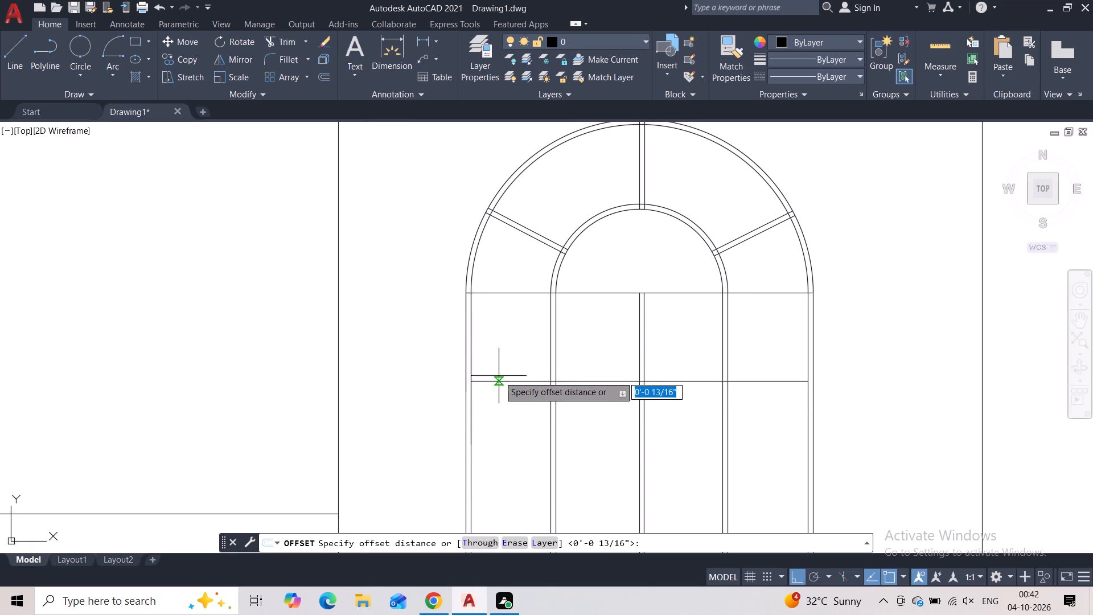
type("14\"")
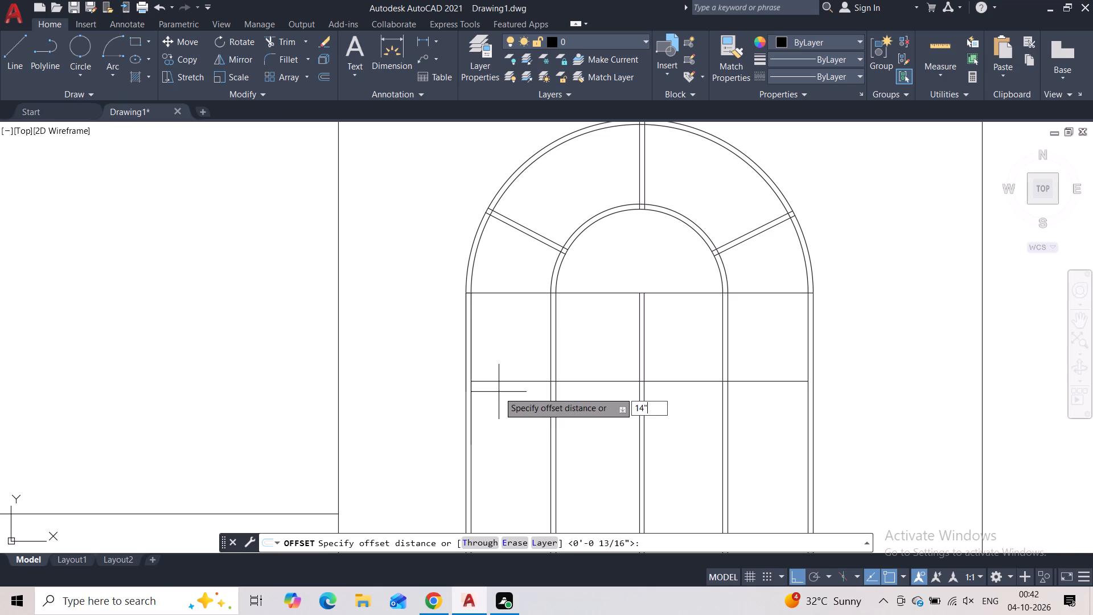
key("Return")
left_click(503, 405)
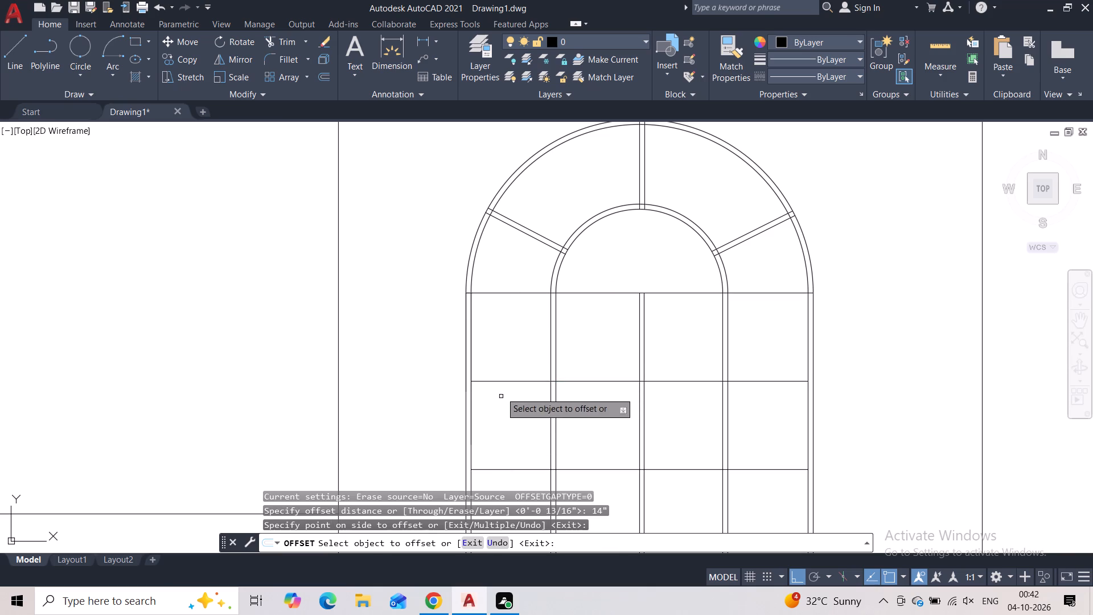
middle_click_drag(514, 437, 514, 281)
left_click(515, 315)
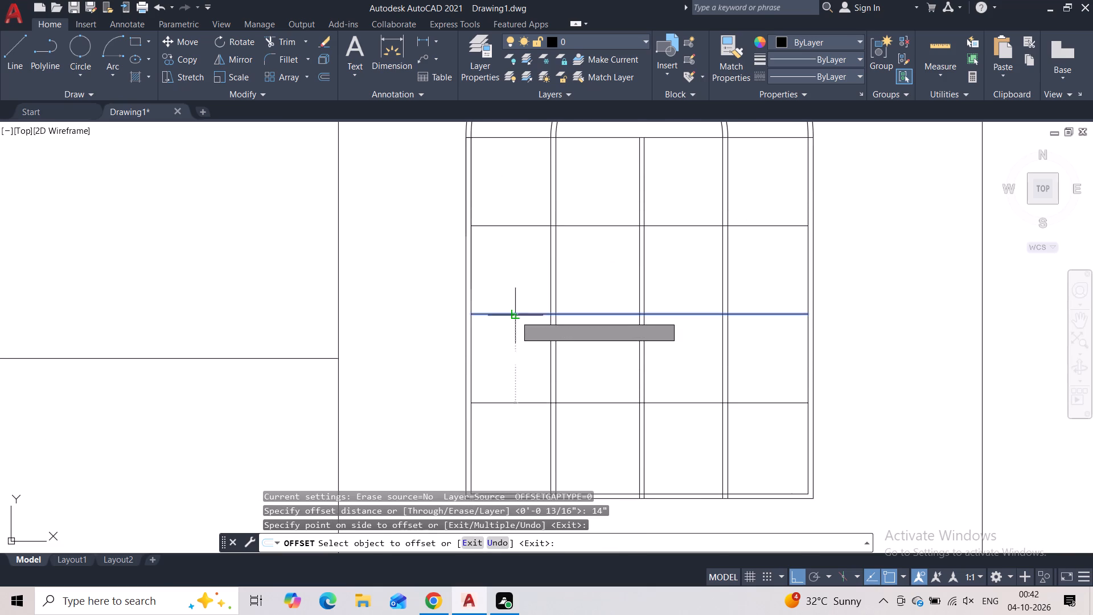
left_click(514, 348)
middle_click_drag(504, 375, 503, 327)
scroll(503, 329, "down", 1)
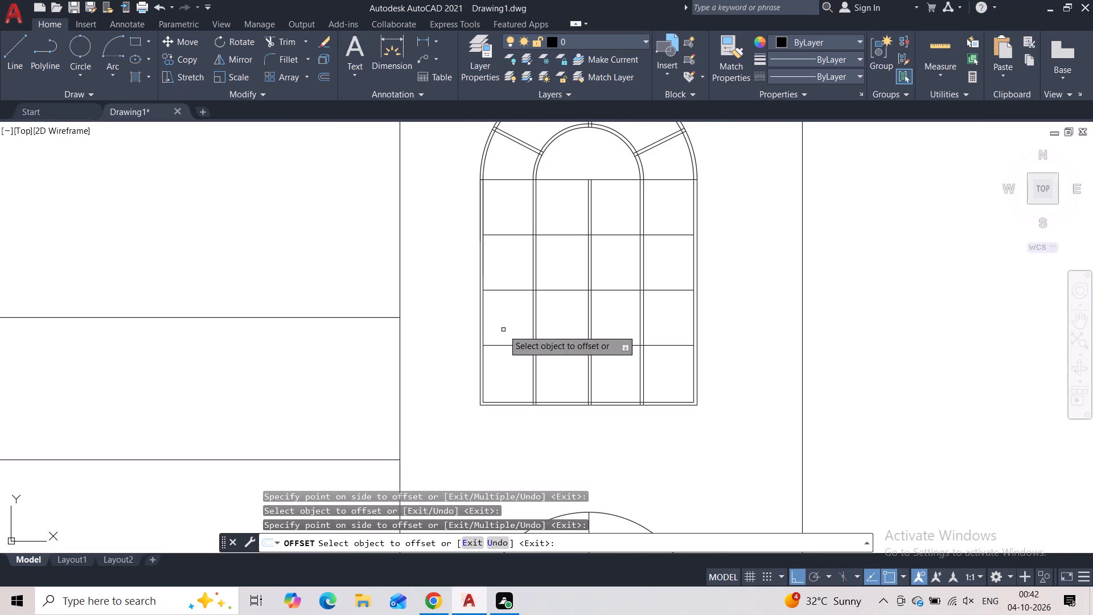
key("Escape")
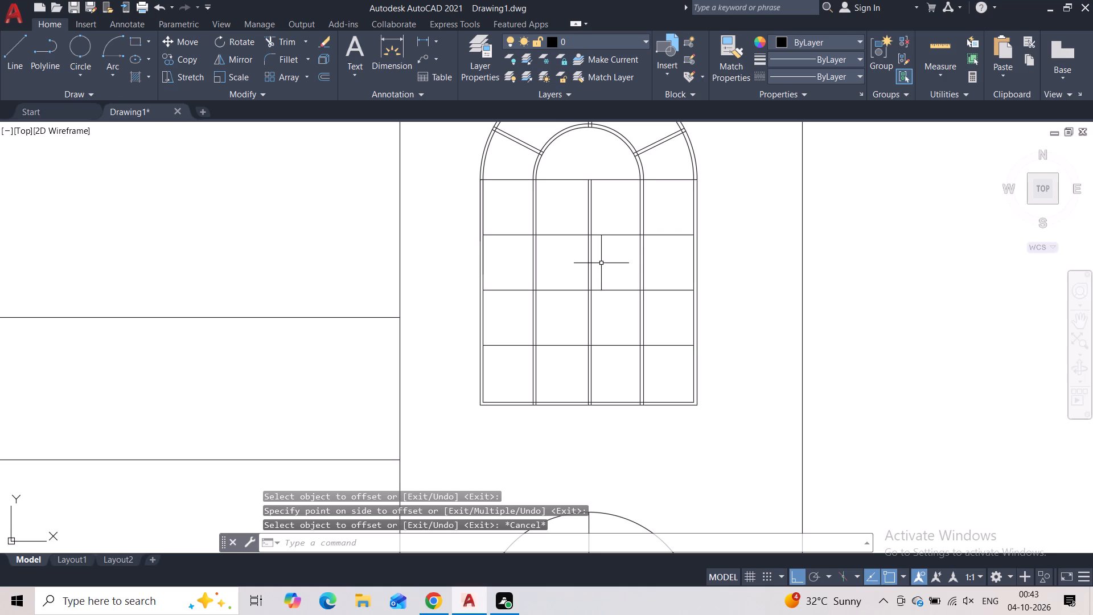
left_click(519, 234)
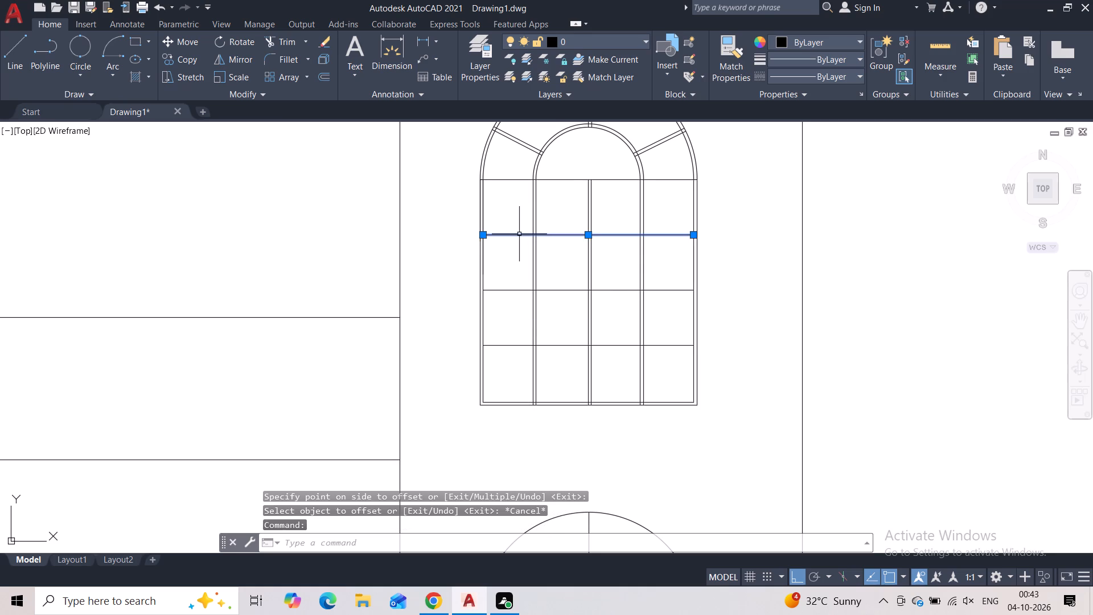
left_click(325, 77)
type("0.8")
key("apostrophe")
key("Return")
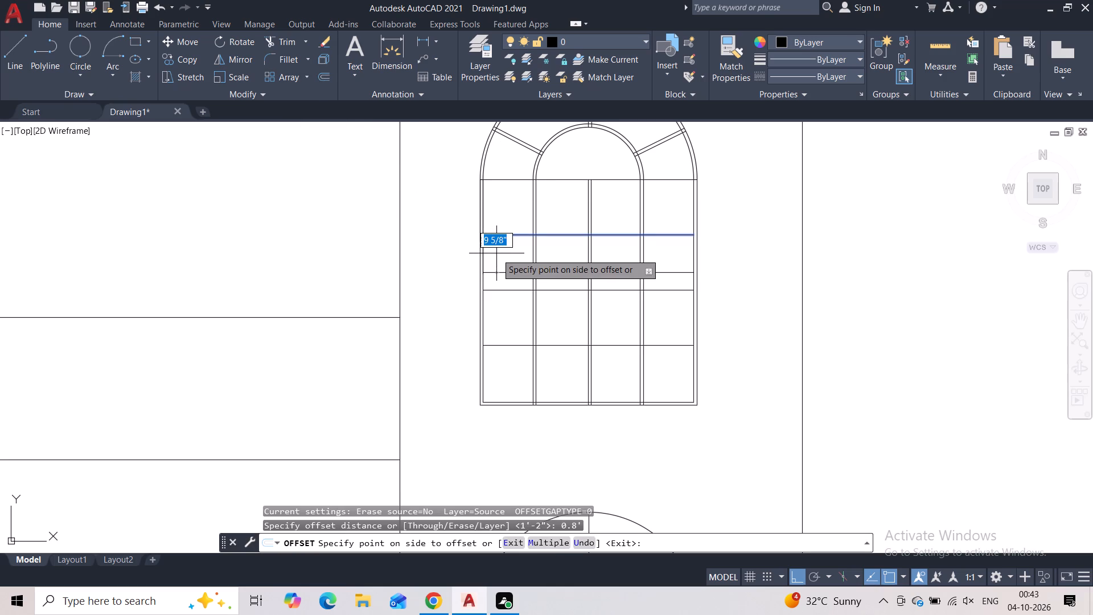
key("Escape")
Offset each of the upper opening's three horizontal crossbar lines 0.8" downward to form double lines.
left_click(502, 236)
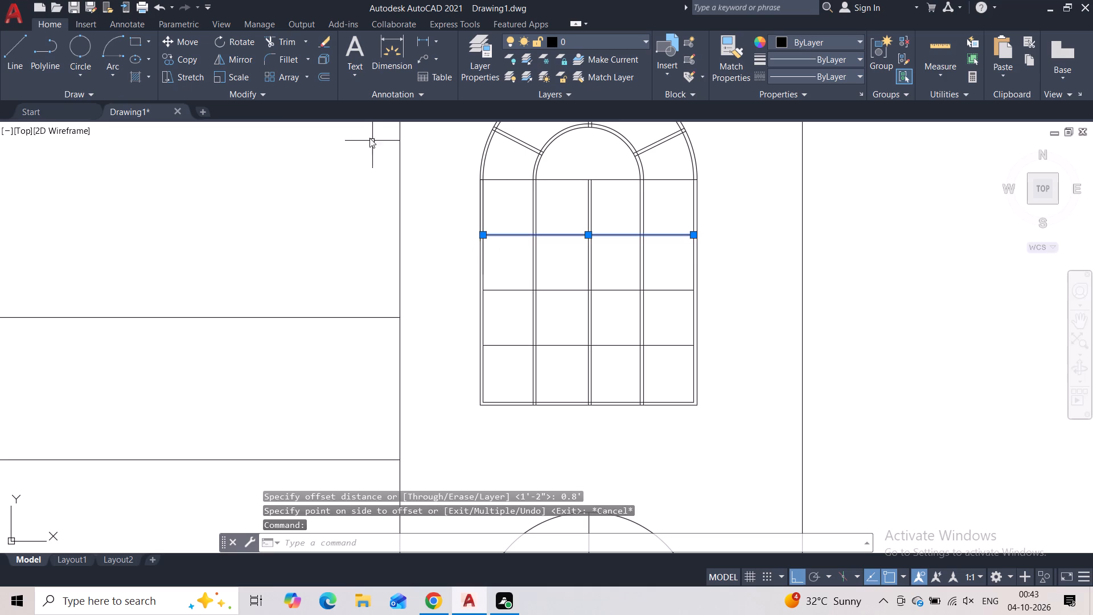
left_click(331, 77)
type("0.8\"")
key("Return")
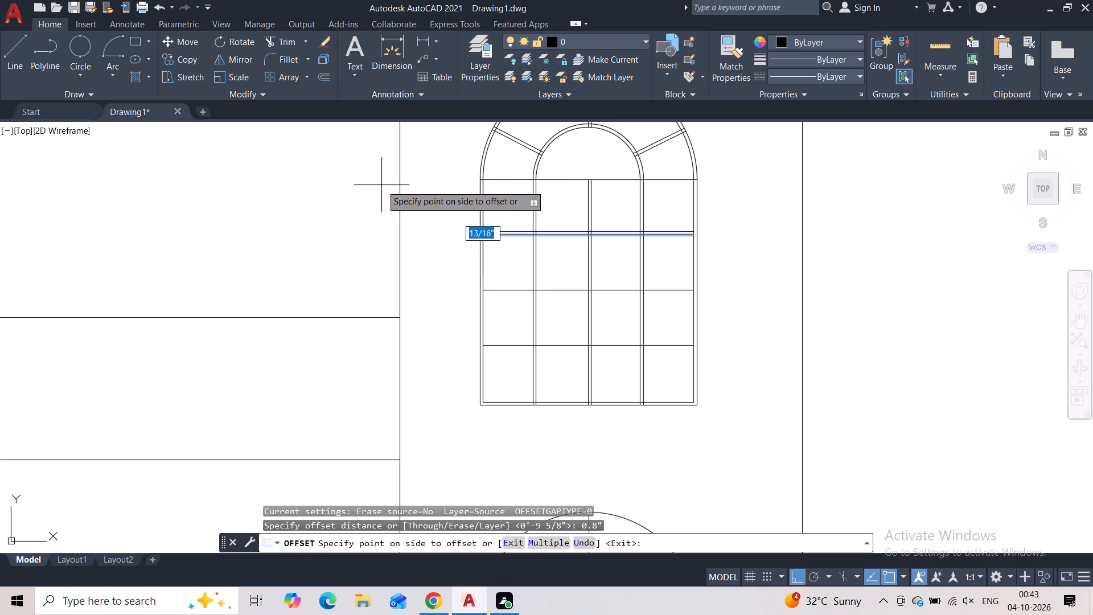
left_click(490, 257)
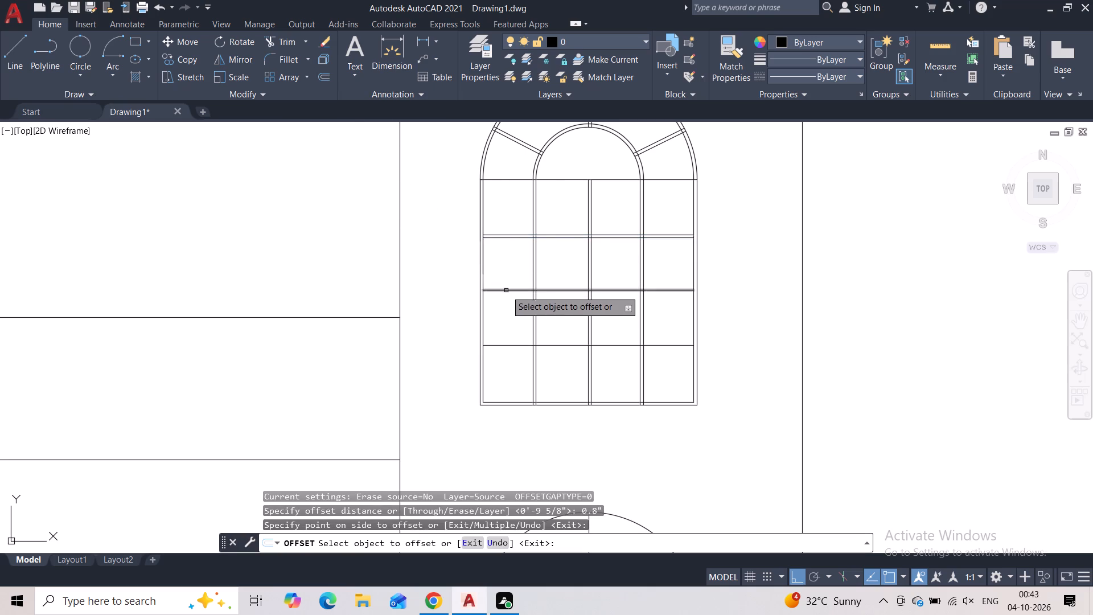
left_click(506, 292)
left_click(503, 323)
left_click(512, 347)
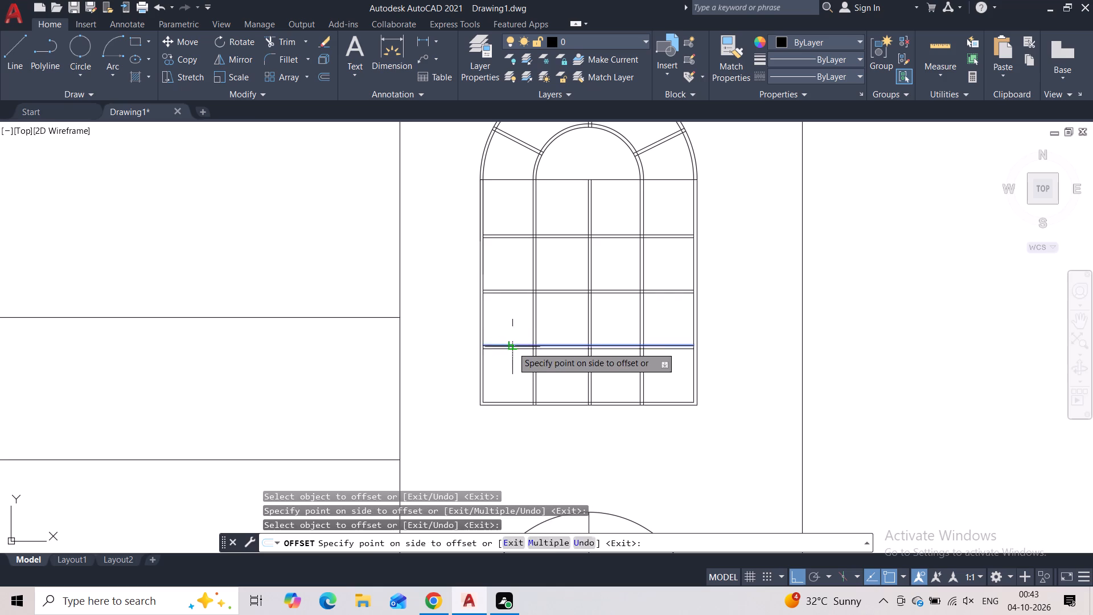
left_click(511, 360)
key("Escape")
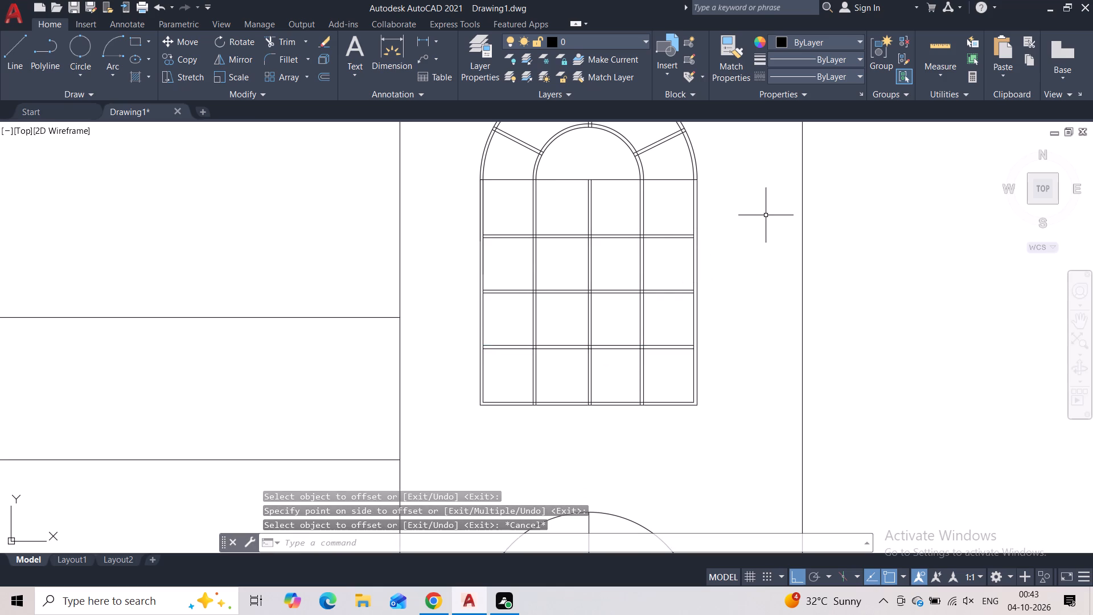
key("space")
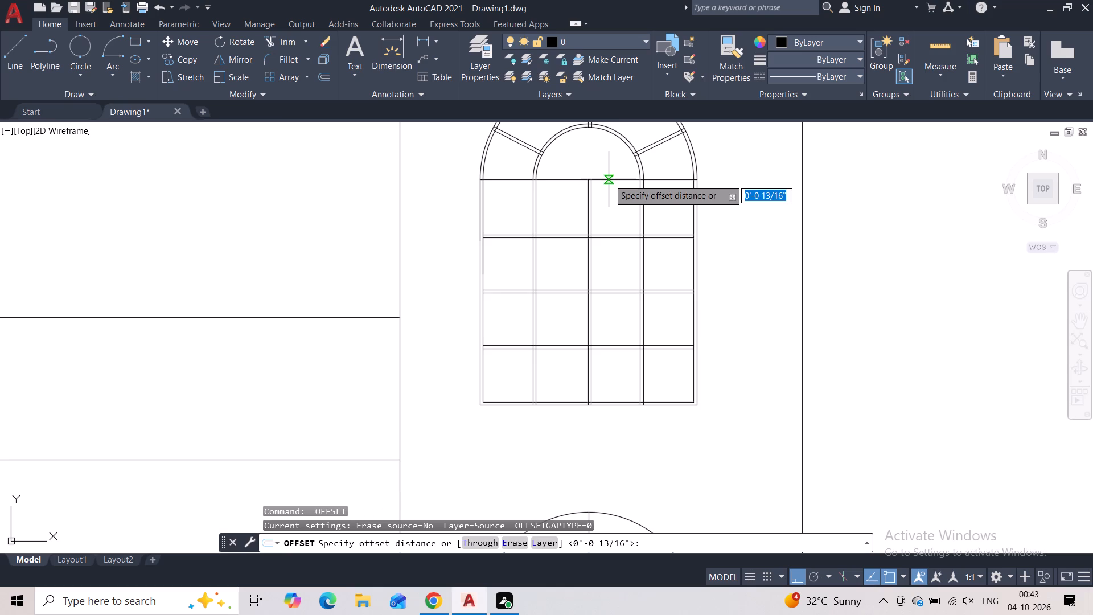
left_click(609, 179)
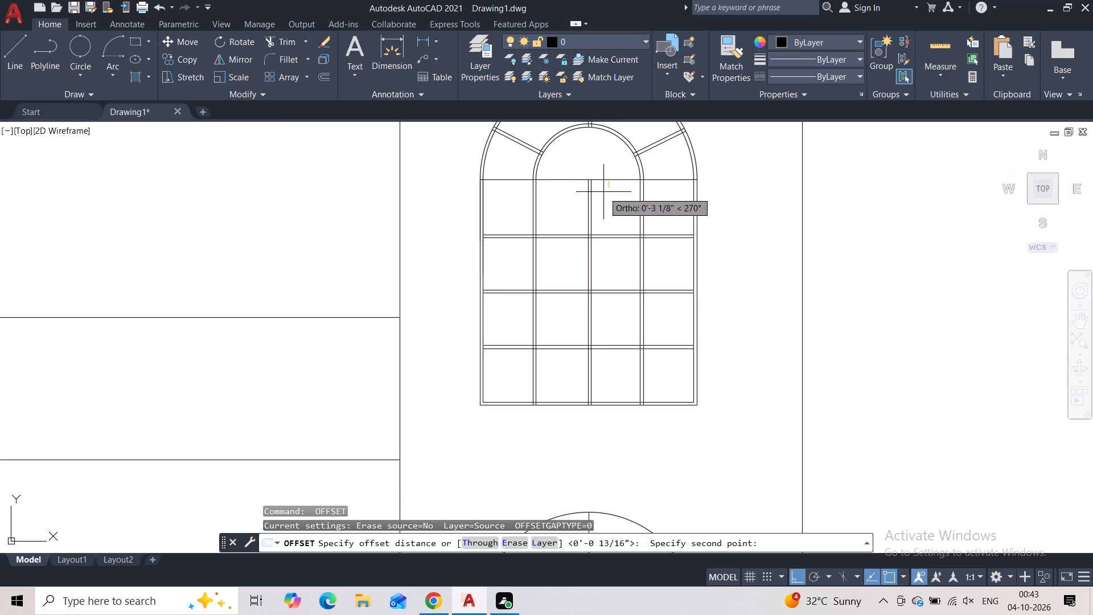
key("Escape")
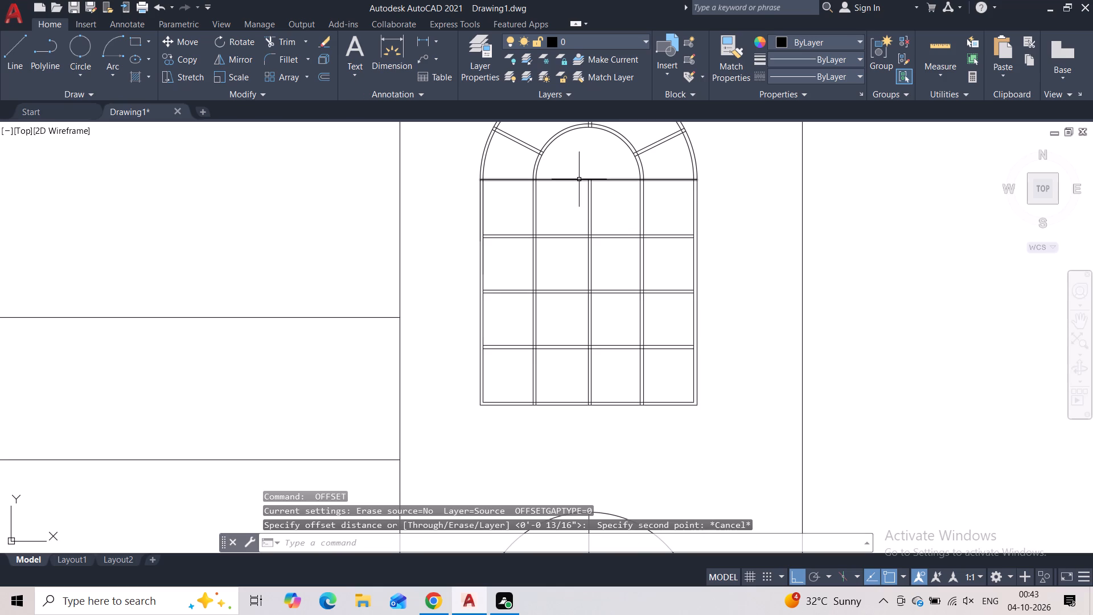
Offset the upper opening's arch base line 0.8" downward.
left_click(578, 179)
left_click(328, 79)
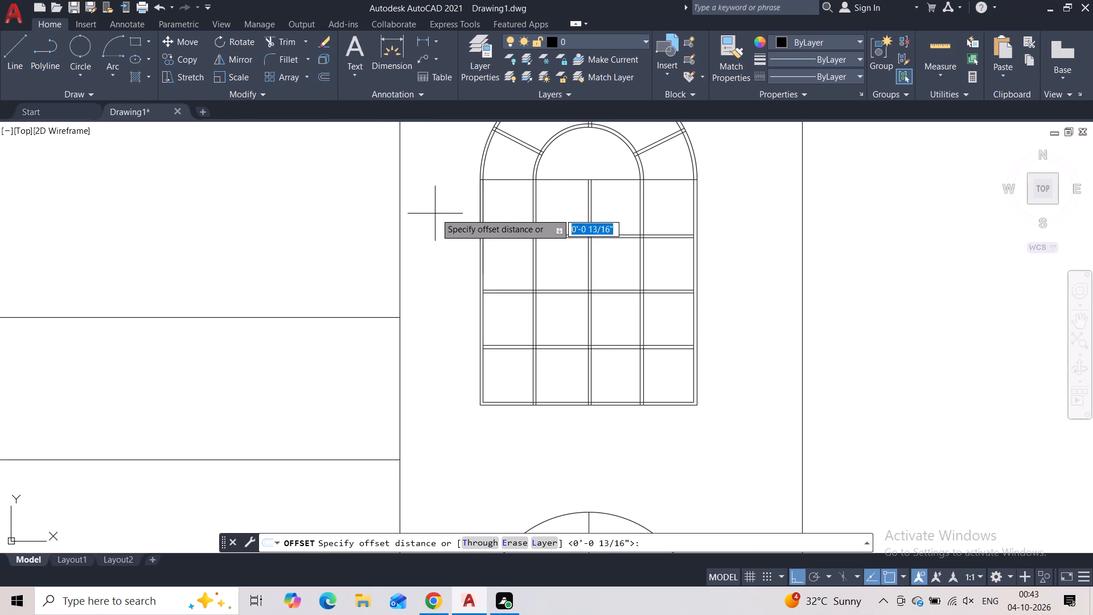
type("0.8\"")
key("Return")
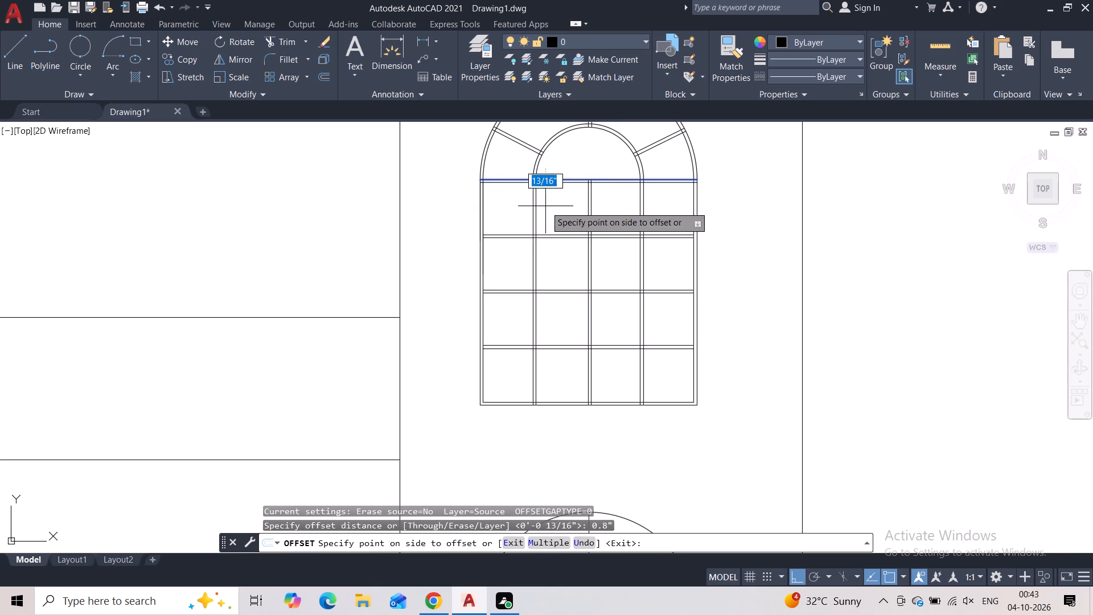
left_click(546, 206)
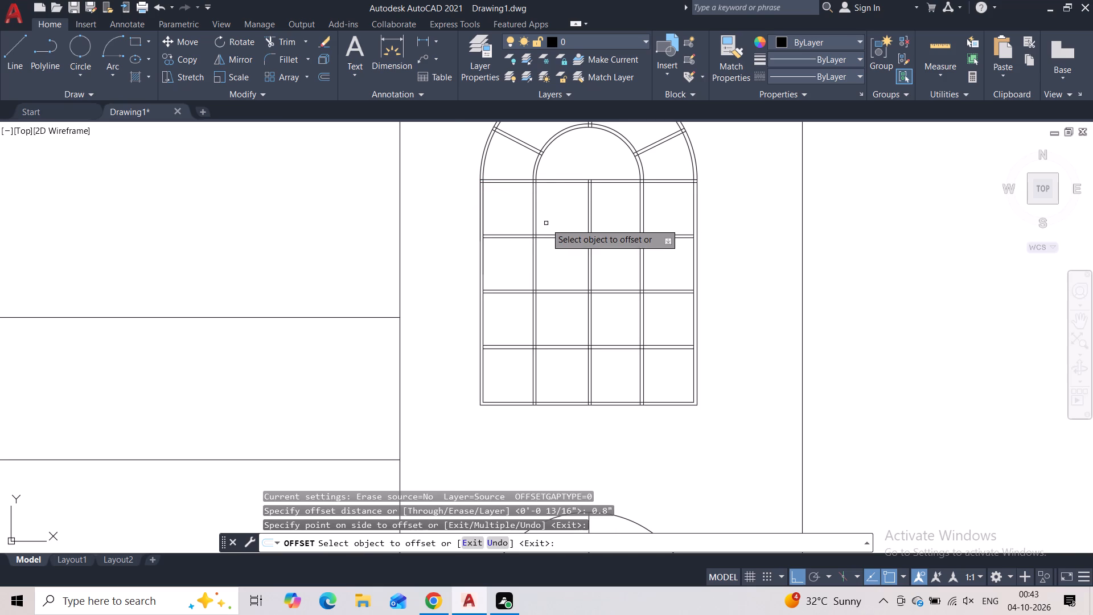
Trim the upper opening's left radial bar where its double lines overrun the outer and inner arch frames.
scroll(545, 224, "down", 1)
key("Escape")
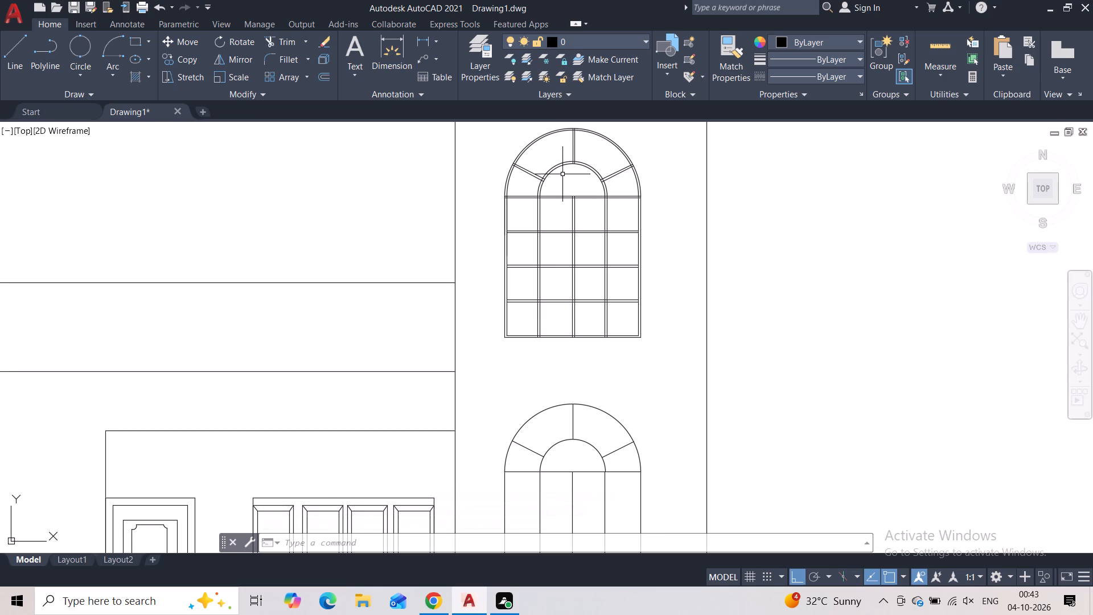
scroll(541, 182, "up", 2)
middle_click_drag(532, 153, 544, 266)
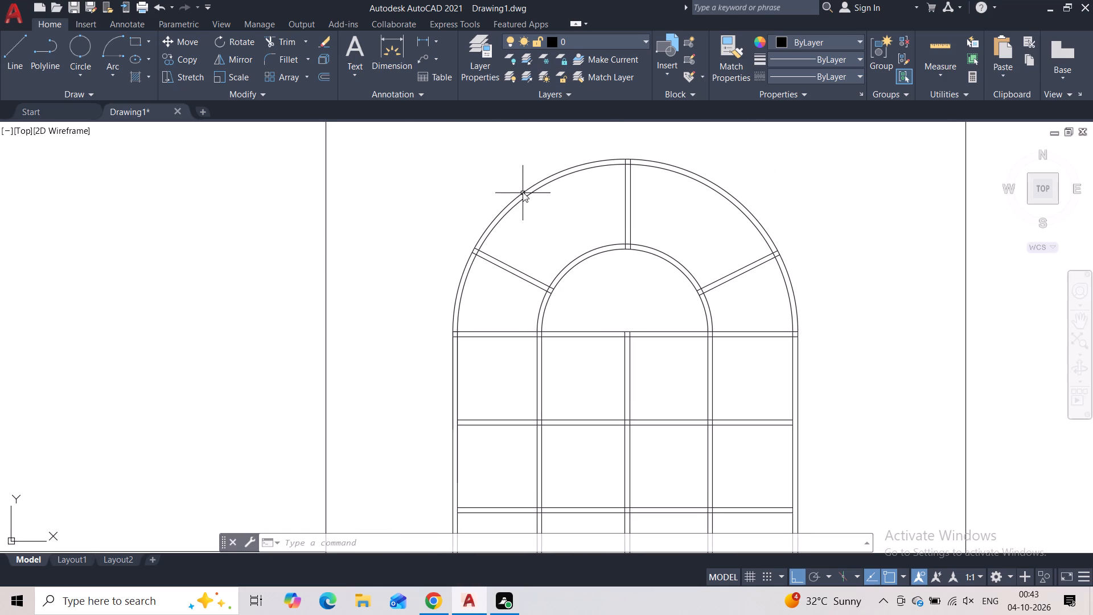
left_click(285, 42)
scroll(431, 236, "up", 4)
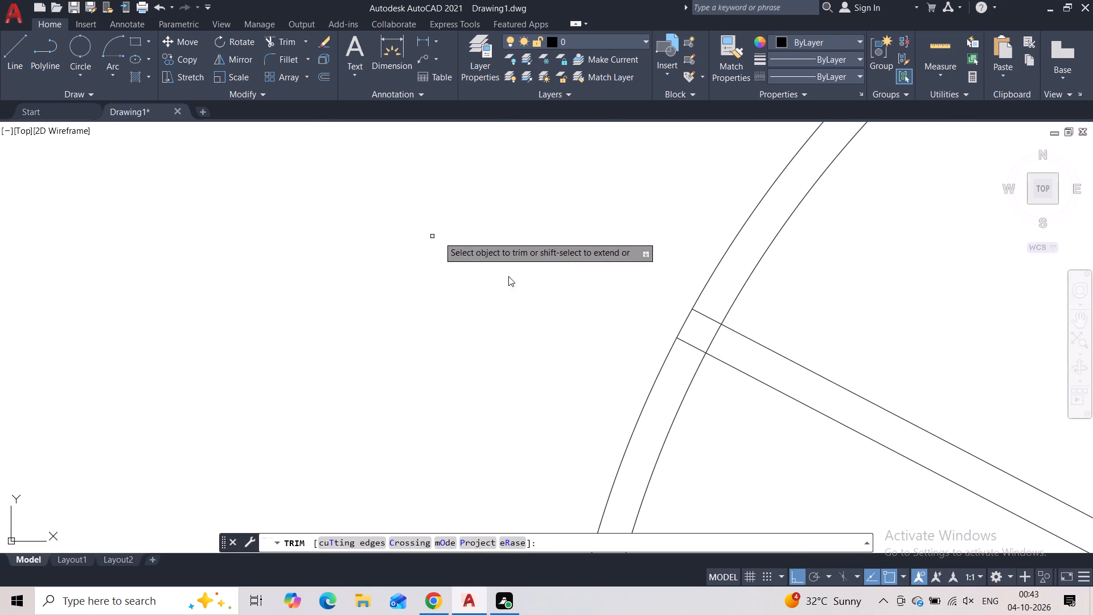
left_click_drag(718, 296, 675, 362)
scroll(745, 339, "down", 3)
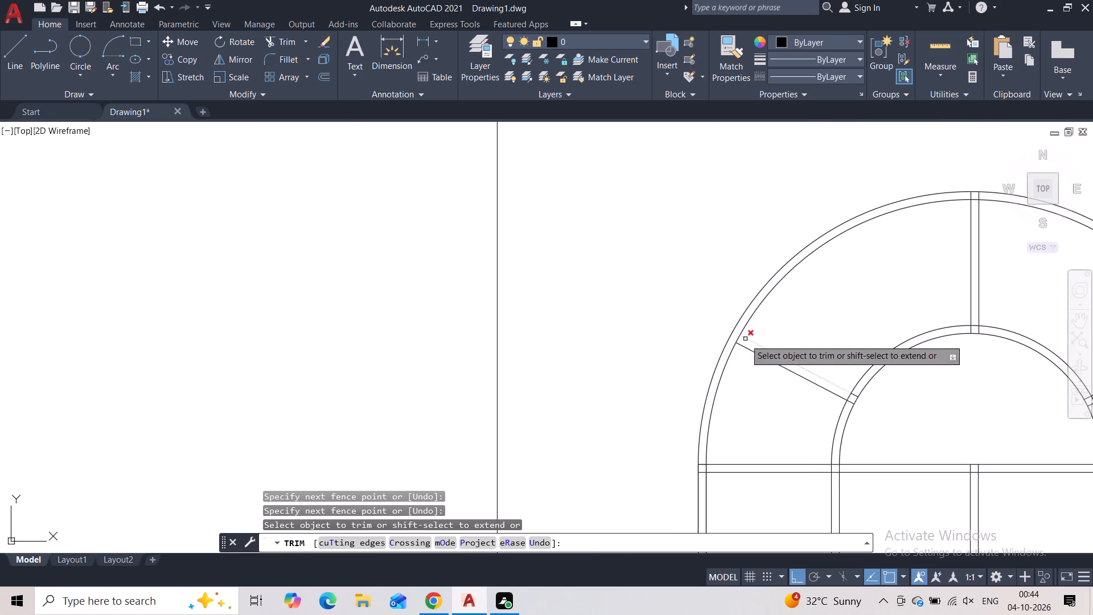
middle_click_drag(794, 454, 703, 422)
scroll(761, 367, "up", 3)
left_click_drag(765, 345, 741, 393)
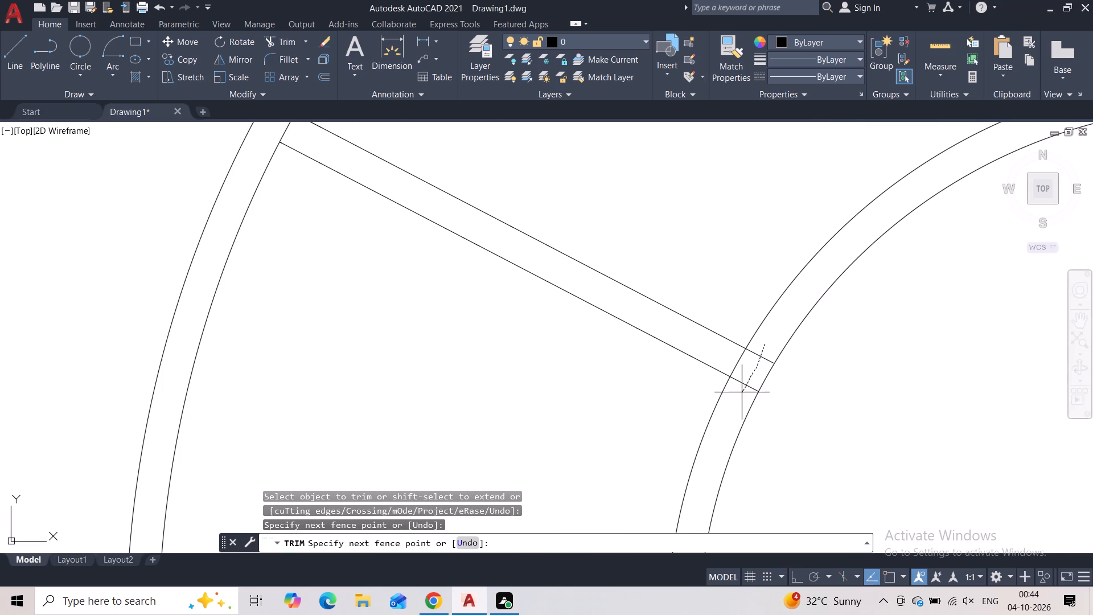
left_click_drag(741, 393, 740, 395)
Trim the lower ends of the upper opening's central radial bar back to the inner arch's outer curve.
scroll(818, 390, "down", 2)
middle_click_drag(877, 372, 614, 415)
scroll(739, 311, "up", 3)
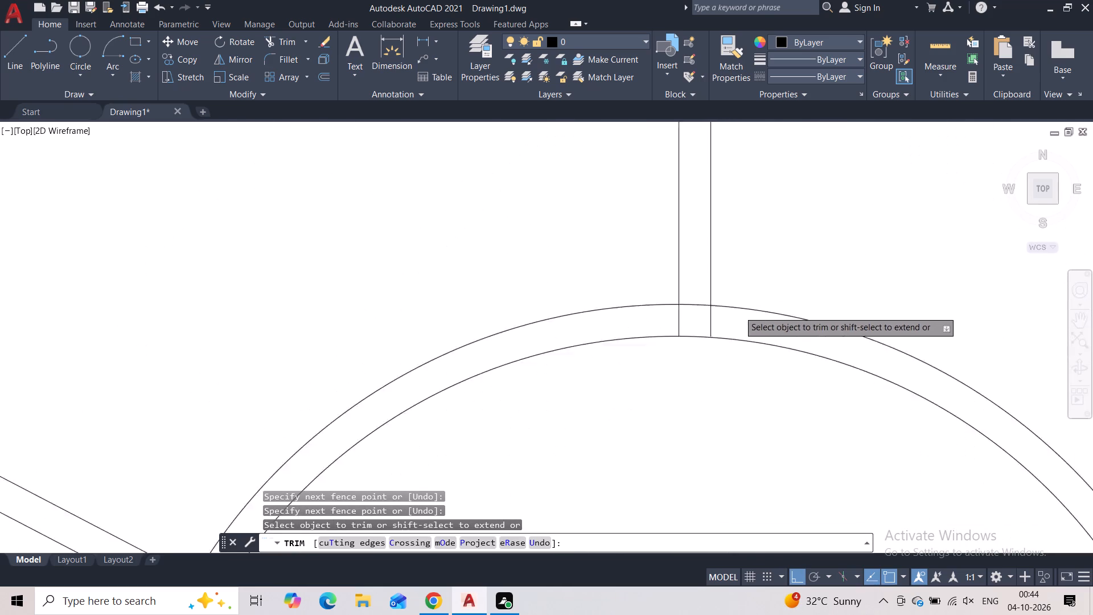
scroll(739, 311, "up", 1)
left_click_drag(545, 315, 693, 333)
scroll(712, 227, "down", 4)
Trim the right radial bar's overruns at both arch frames and cut away the curve segments between its double lines.
middle_click_drag(714, 214, 691, 268)
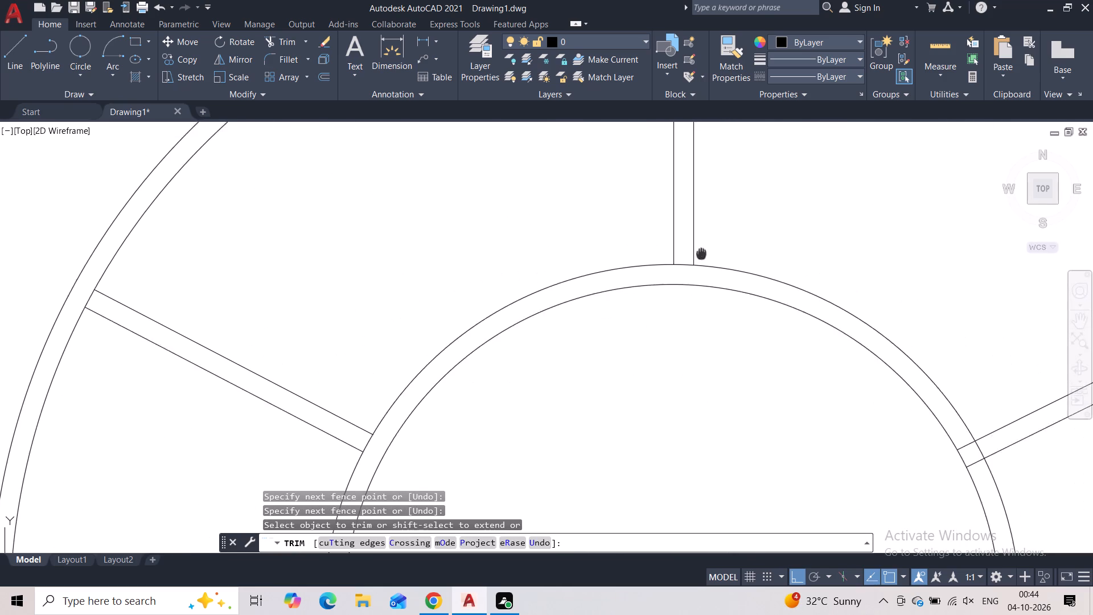
middle_click_drag(691, 268, 422, 64)
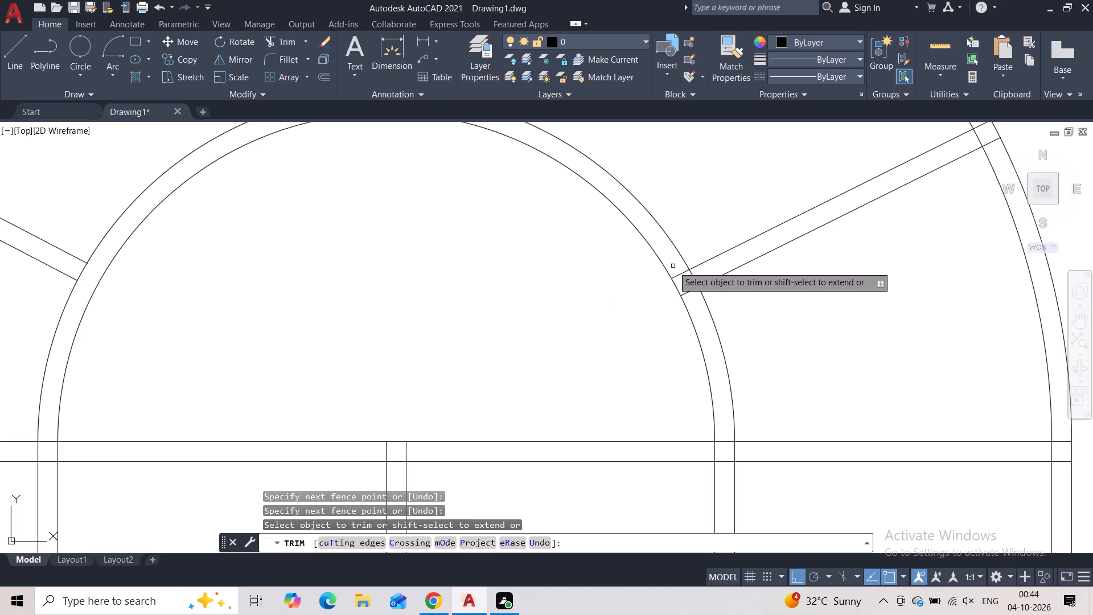
left_click_drag(675, 265, 696, 293)
middle_click_drag(807, 269, 546, 375)
scroll(413, 377, "up", 2)
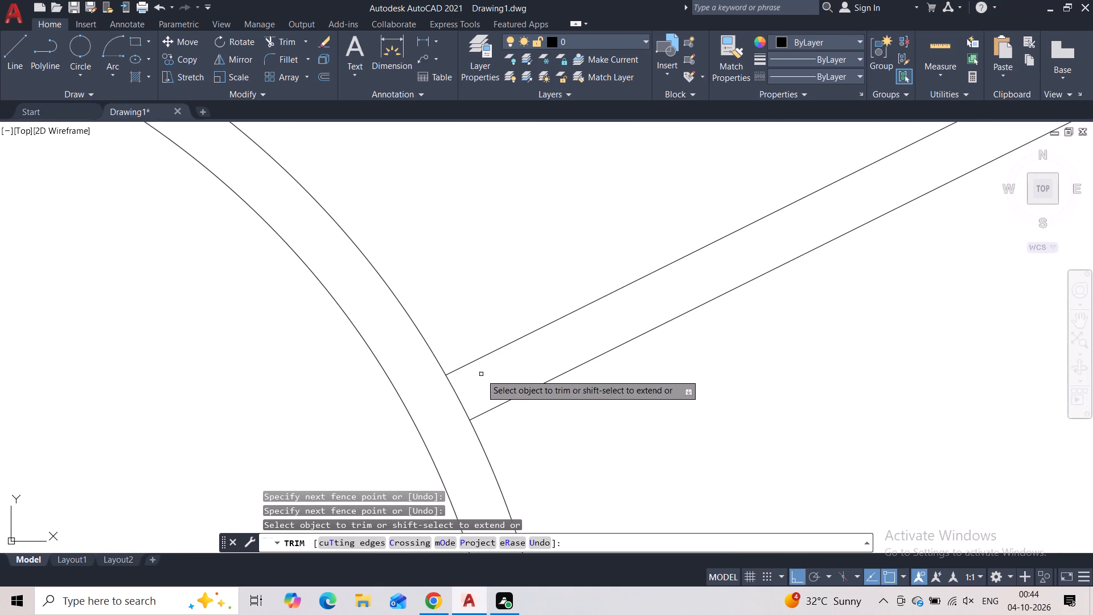
left_click_drag(481, 374, 454, 397)
scroll(623, 354, "down", 2)
middle_click_drag(715, 380, 585, 414)
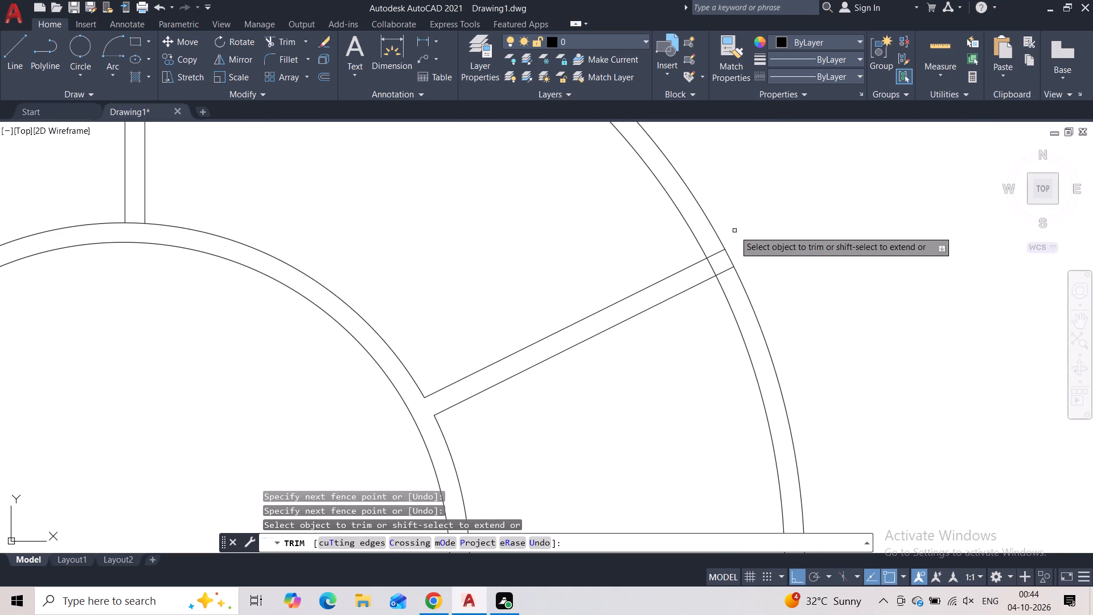
scroll(729, 242, "up", 1)
left_click_drag(706, 252, 705, 276)
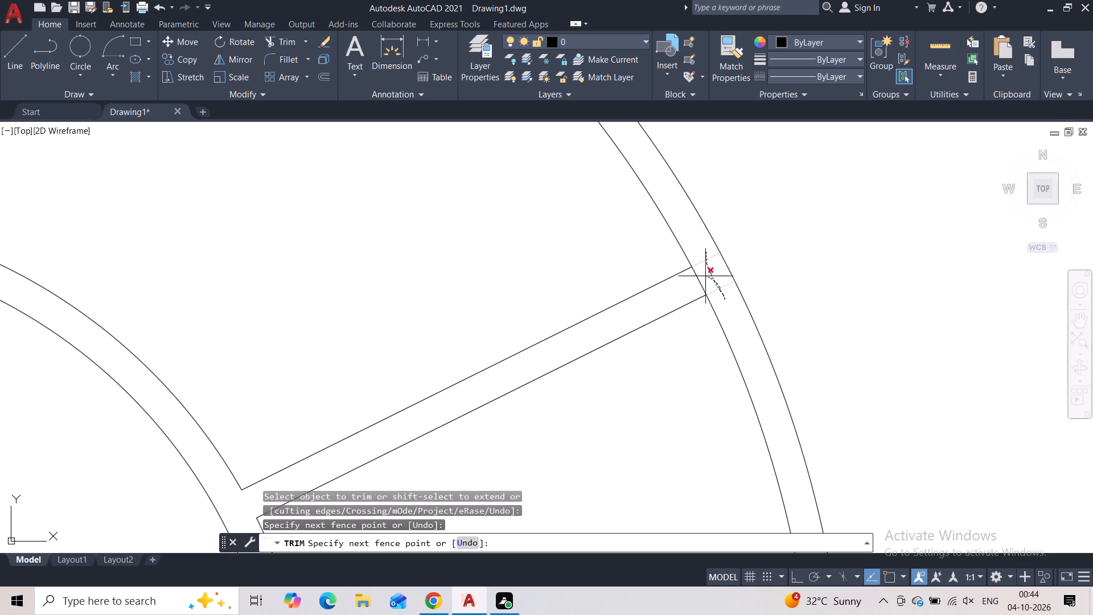
left_click_drag(705, 276, 689, 289)
Trim the right ends of the arch base double line back to the upper opening's inner frame line.
middle_click_drag(677, 407, 594, 257)
scroll(594, 257, "down", 2)
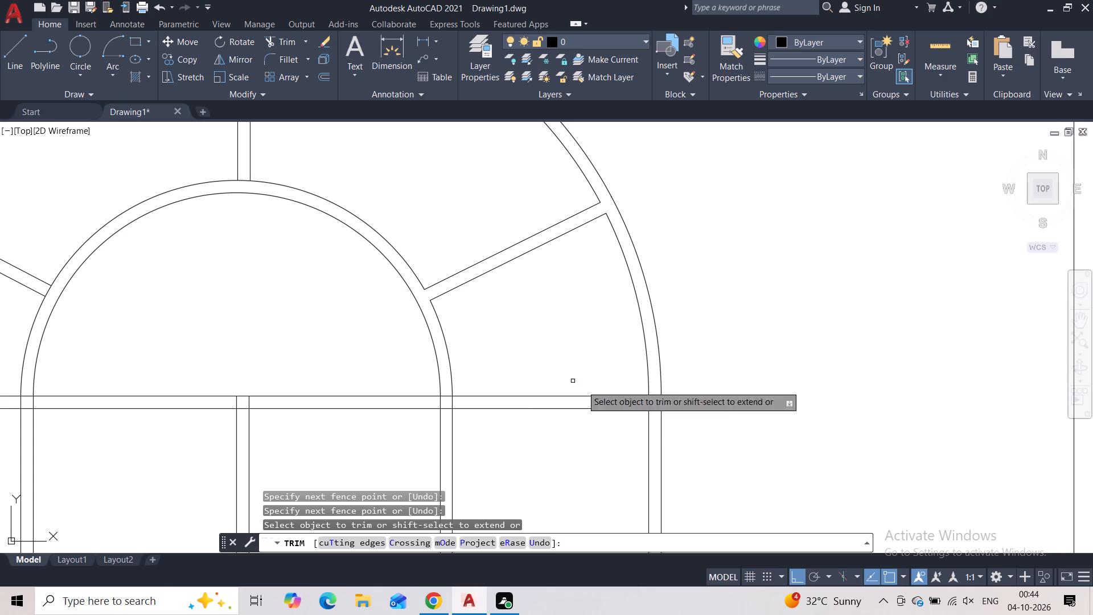
scroll(661, 411, "up", 3)
left_click_drag(631, 339, 629, 449)
scroll(608, 424, "down", 1)
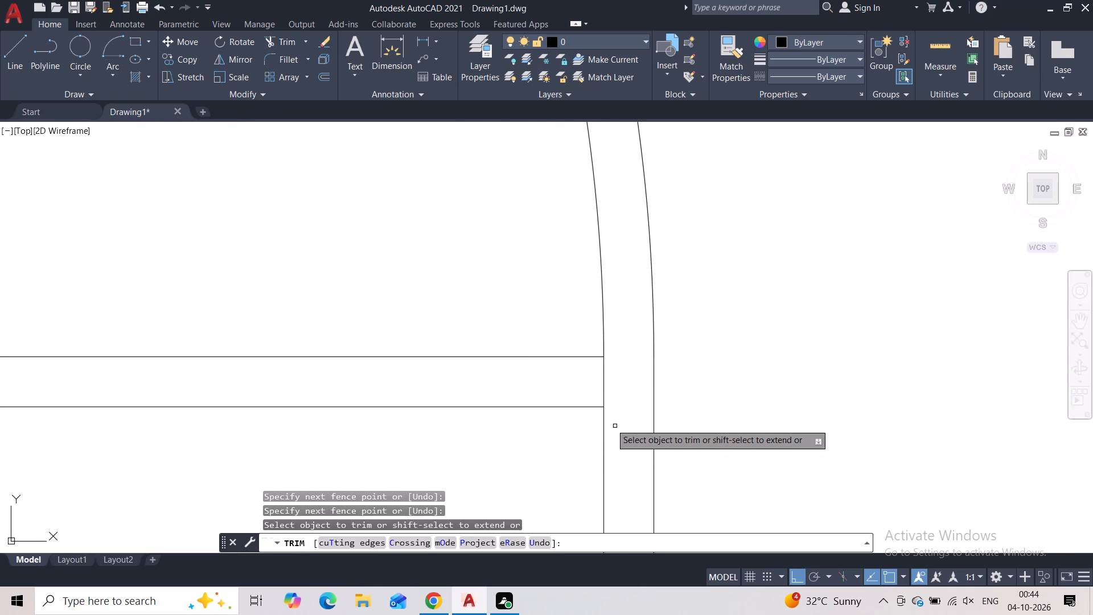
Trim the overlapping lines where the right vertical bar and inner arch cross the arch base double line, opening the joint.
scroll(610, 424, "down", 1)
middle_click_drag(547, 439, 783, 412)
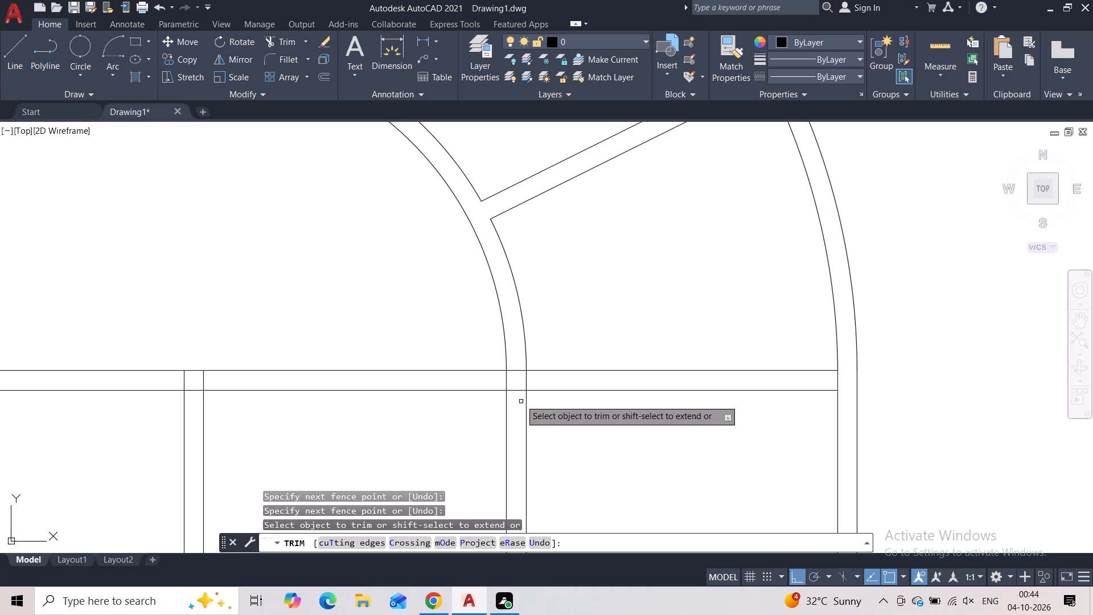
scroll(518, 397, "up", 2)
left_click_drag(471, 359, 514, 399)
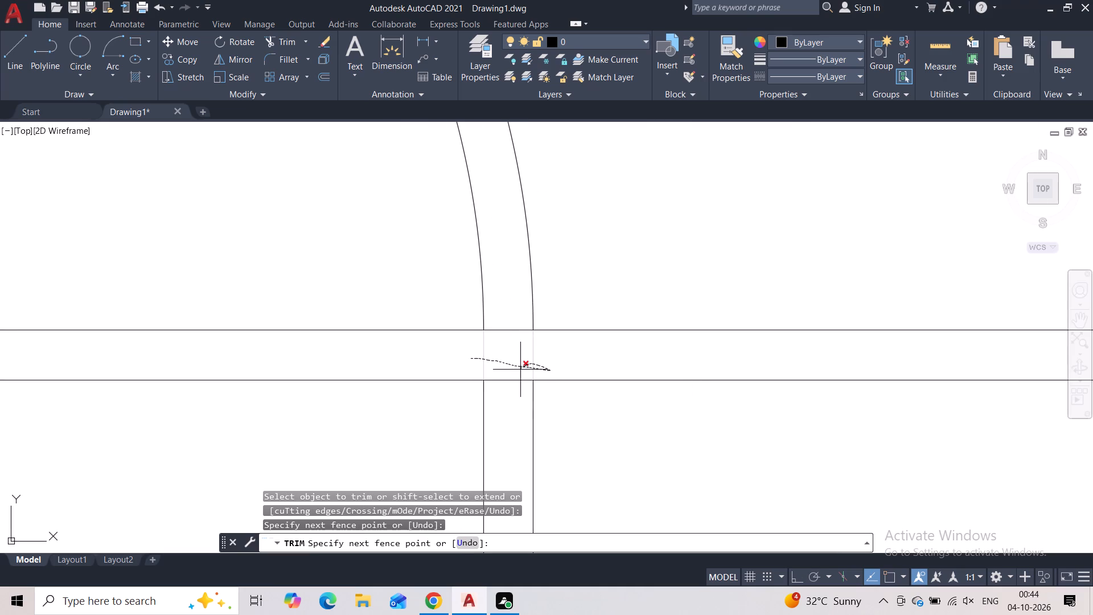
left_click_drag(514, 399, 500, 282)
Trim the overlapping lines where the central vertical bar meets the arch base double line to form a clean T-joint.
scroll(497, 344, "down", 3)
middle_click_drag(426, 394, 517, 379)
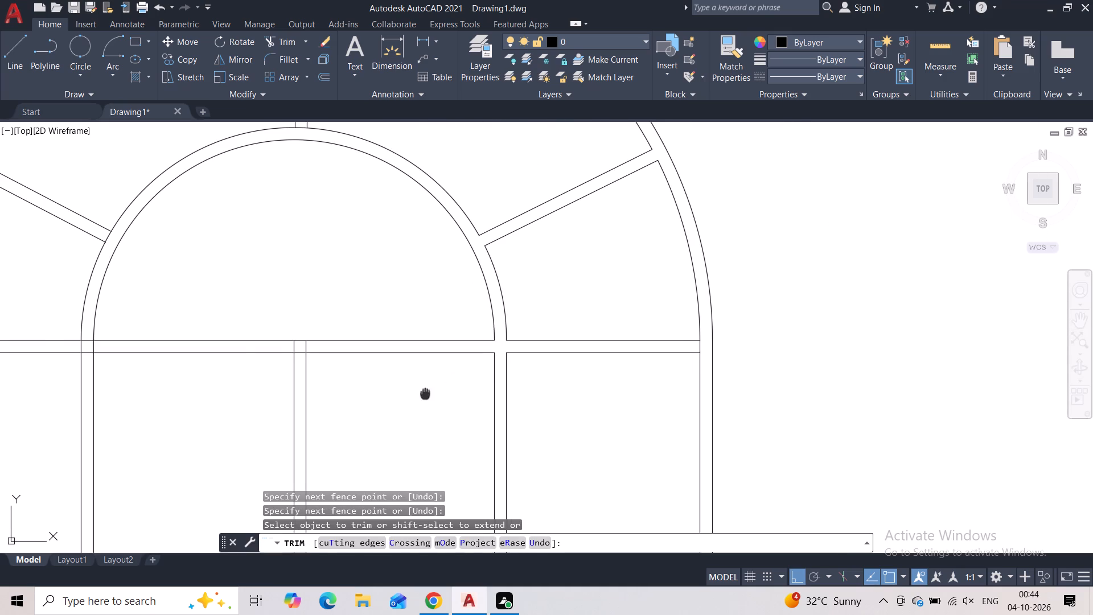
middle_click_drag(517, 379, 631, 386)
scroll(491, 364, "up", 4)
left_click_drag(468, 196, 585, 193)
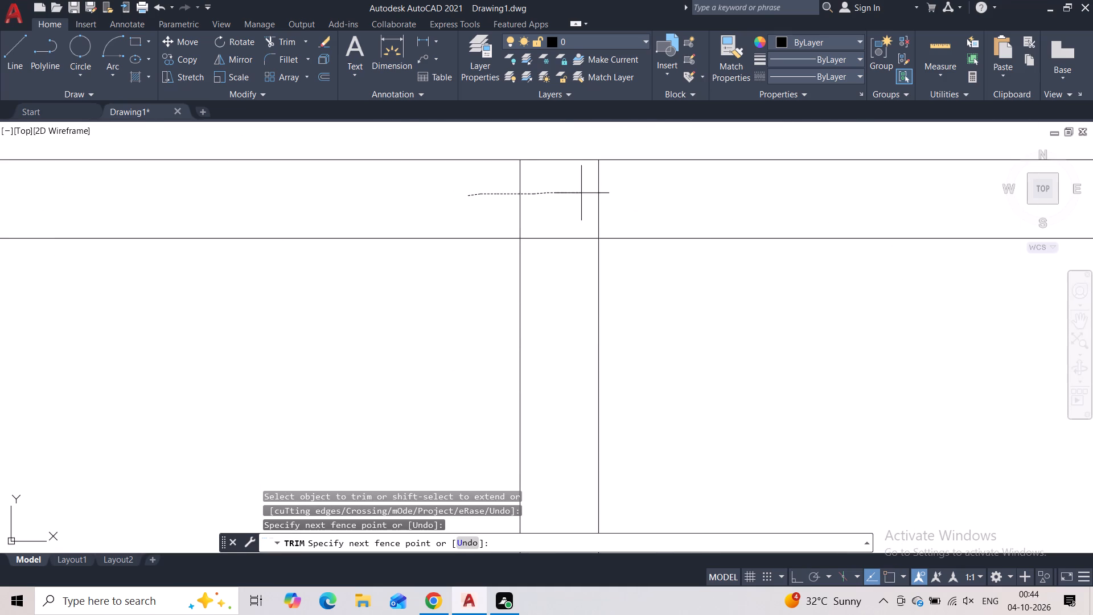
left_click_drag(585, 193, 557, 313)
Trim the overlapping lines where the left vertical bar and inner arch cross the arch base double line, opening the joint.
scroll(492, 298, "down", 2)
middle_click_drag(414, 358, 770, 339)
scroll(782, 343, "down", 2)
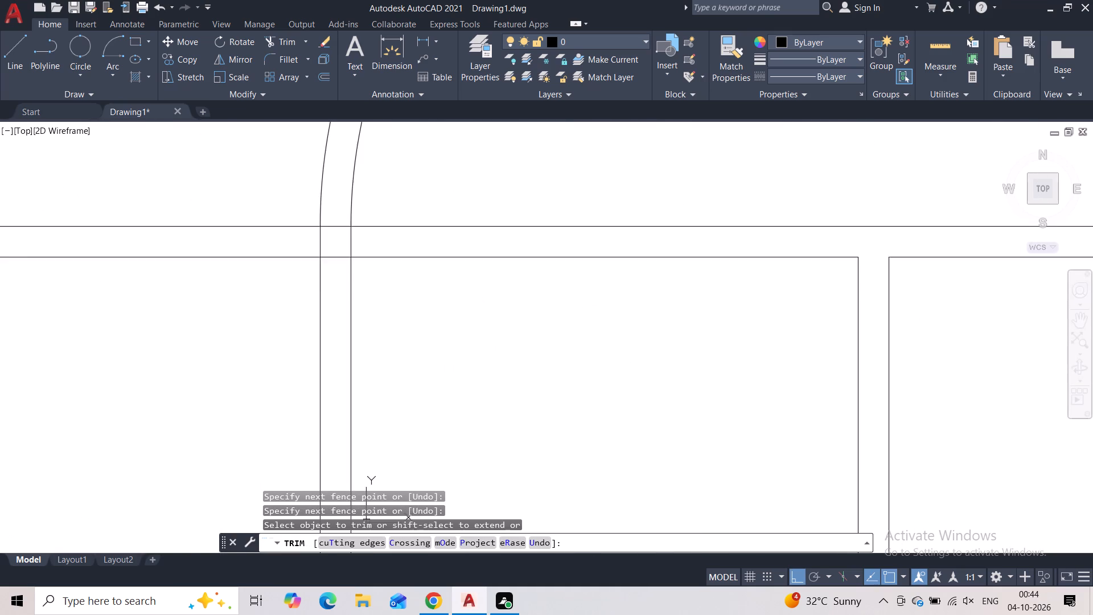
scroll(595, 323, "up", 3)
left_click_drag(606, 279, 666, 292)
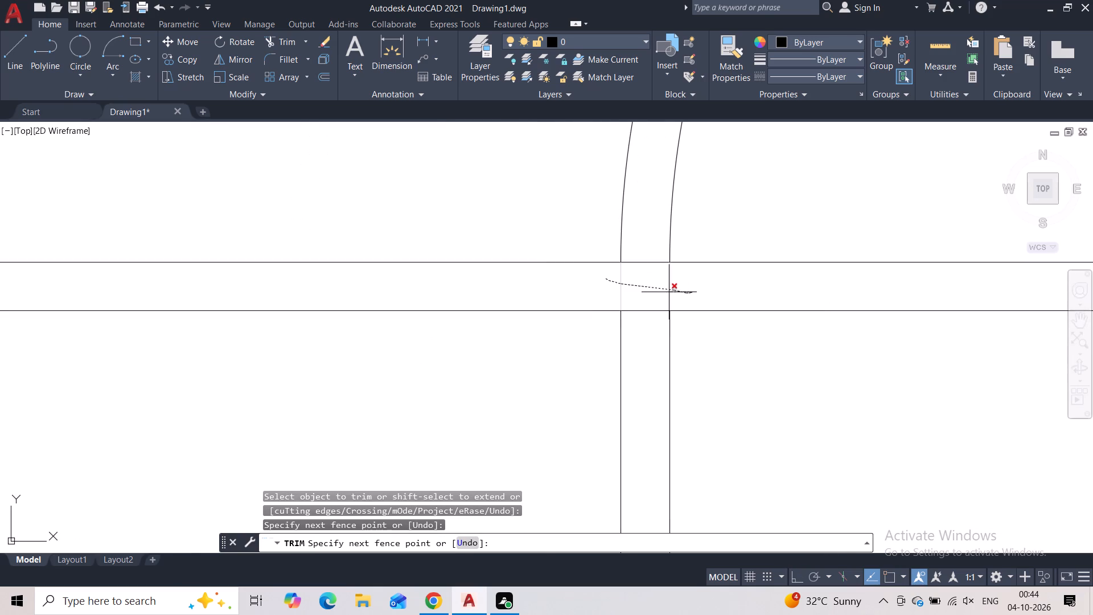
left_click_drag(666, 292, 639, 353)
Trim the inner arch's outer curve between the double lines of the left and central radial bars.
scroll(639, 321, "down", 3)
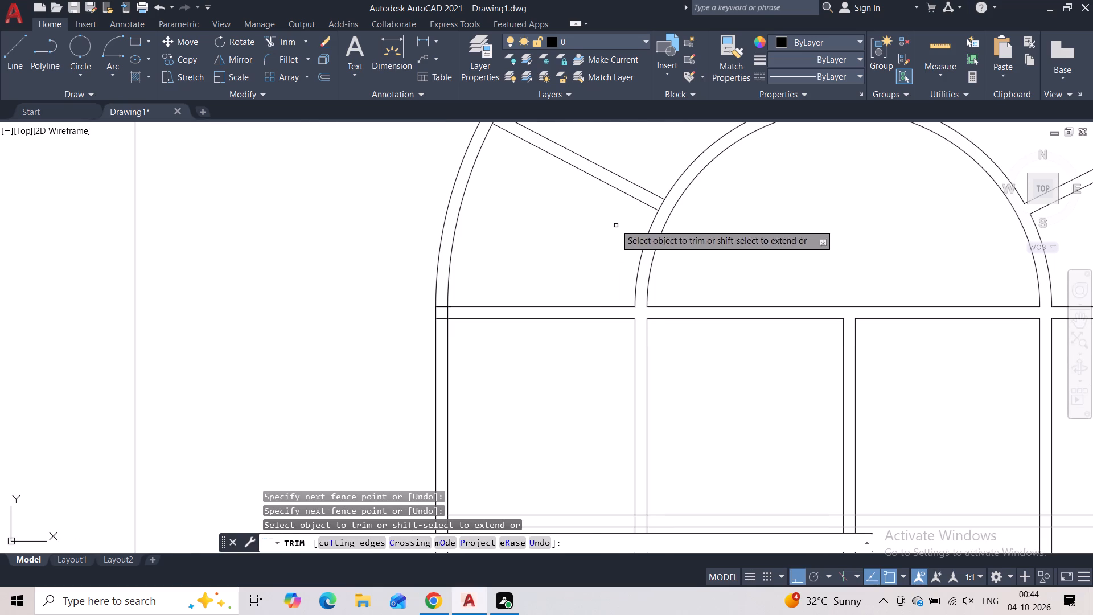
middle_click_drag(615, 224, 572, 331)
scroll(614, 317, "up", 2)
left_click_drag(604, 302, 623, 316)
scroll(671, 261, "down", 3)
middle_click_drag(758, 279, 696, 342)
scroll(712, 265, "up", 3)
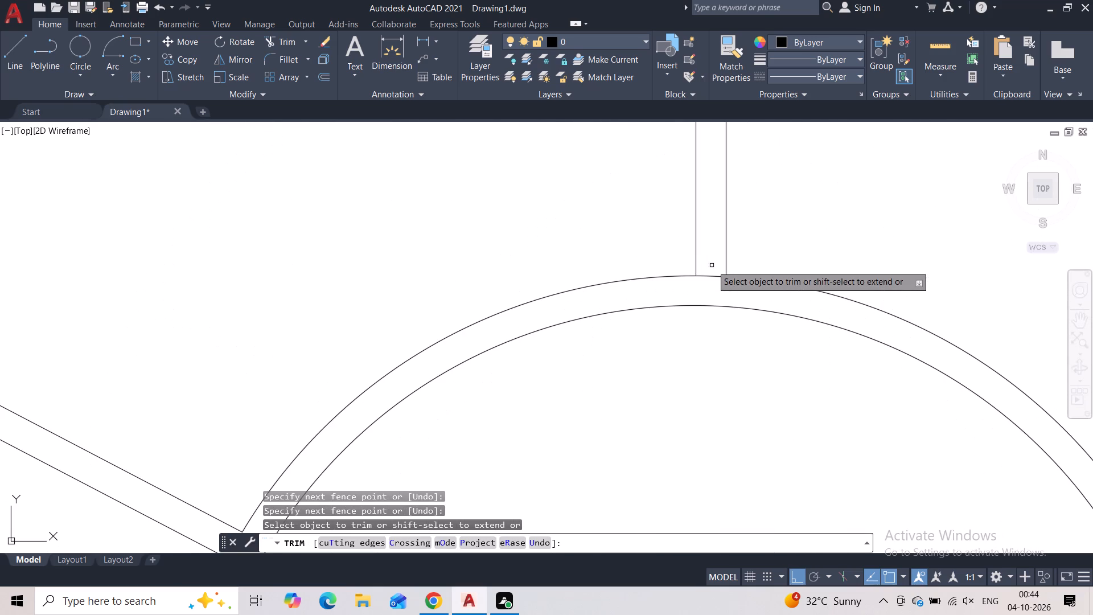
left_click_drag(712, 265, 712, 291)
Trim the central radial bar's top overrun and the outer arch's inner curve segment between its double lines.
scroll(712, 291, "down", 4)
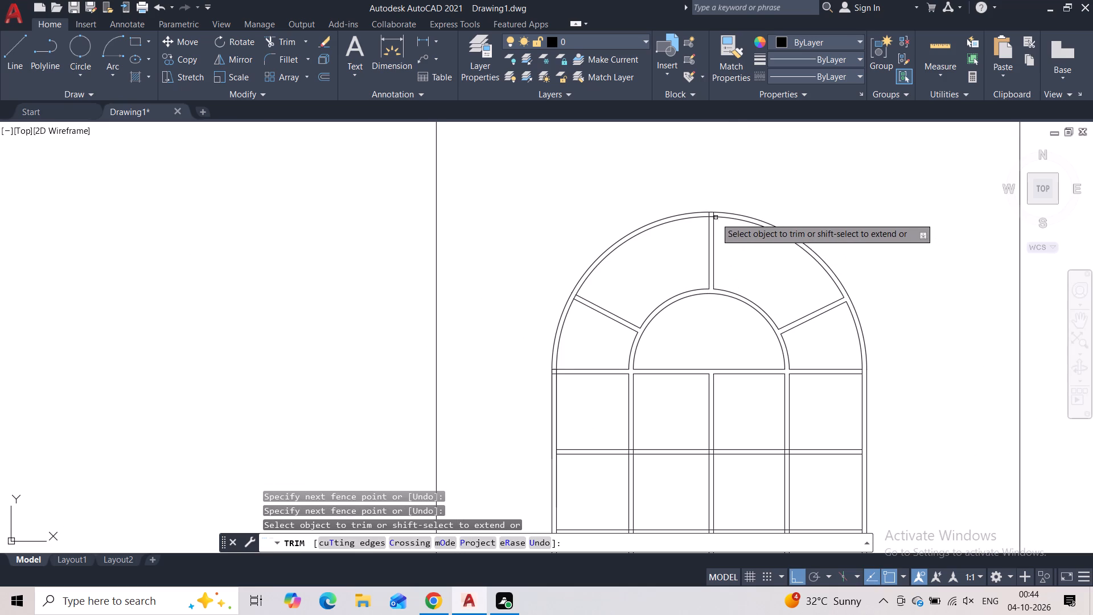
scroll(714, 215, "up", 4)
left_click_drag(659, 208, 698, 212)
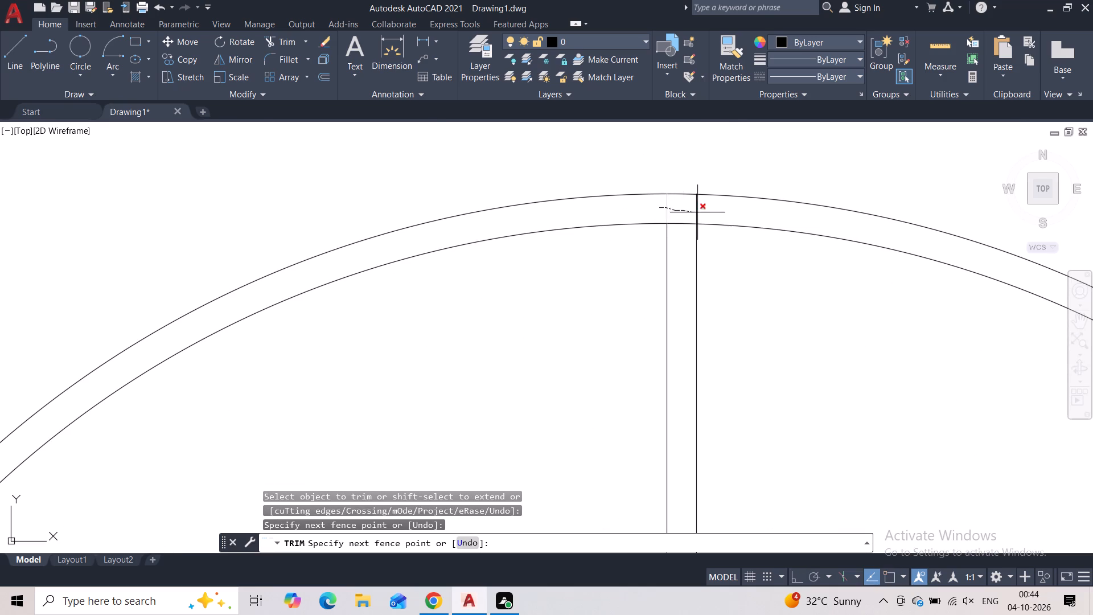
left_click_drag(698, 212, 680, 244)
Trim the outer arch's inner curve segment between the left radial bar's double lines.
scroll(751, 315, "down", 3)
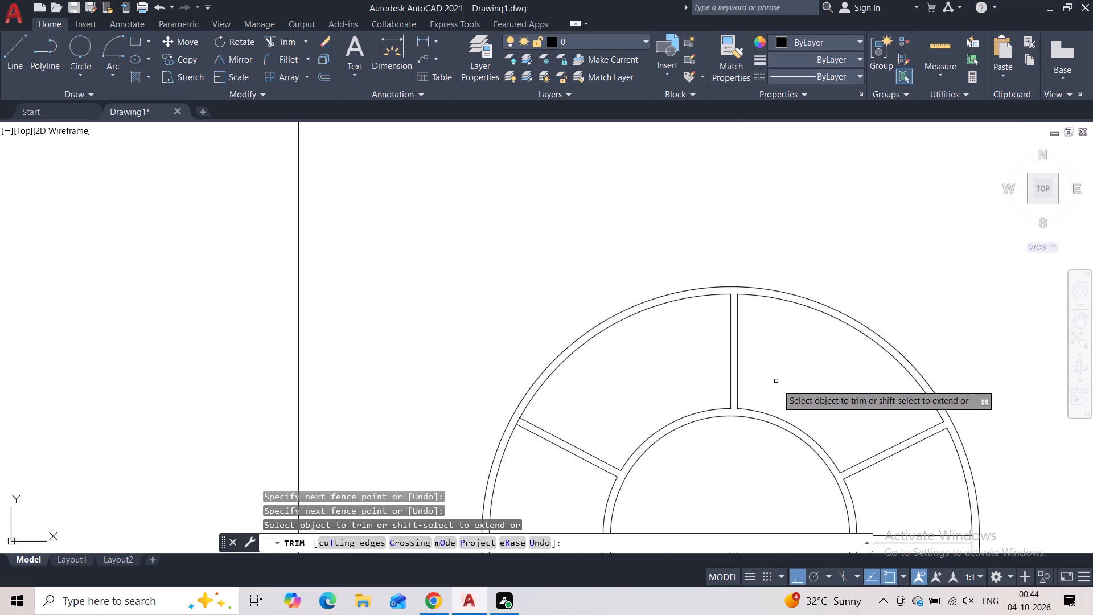
middle_click_drag(573, 414, 783, 343)
scroll(730, 354, "up", 2)
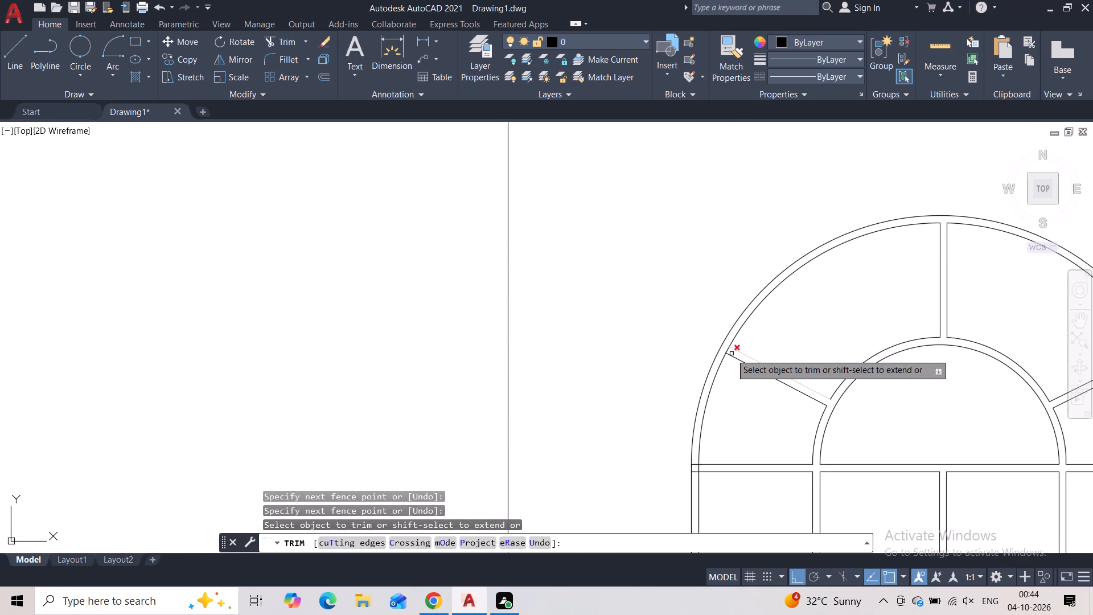
scroll(731, 354, "up", 2)
left_click_drag(688, 325, 714, 348)
Trim the left ends of the arch base double line back to the upper opening's inner frame line.
scroll(714, 346, "down", 5)
middle_click_drag(767, 421, 762, 417)
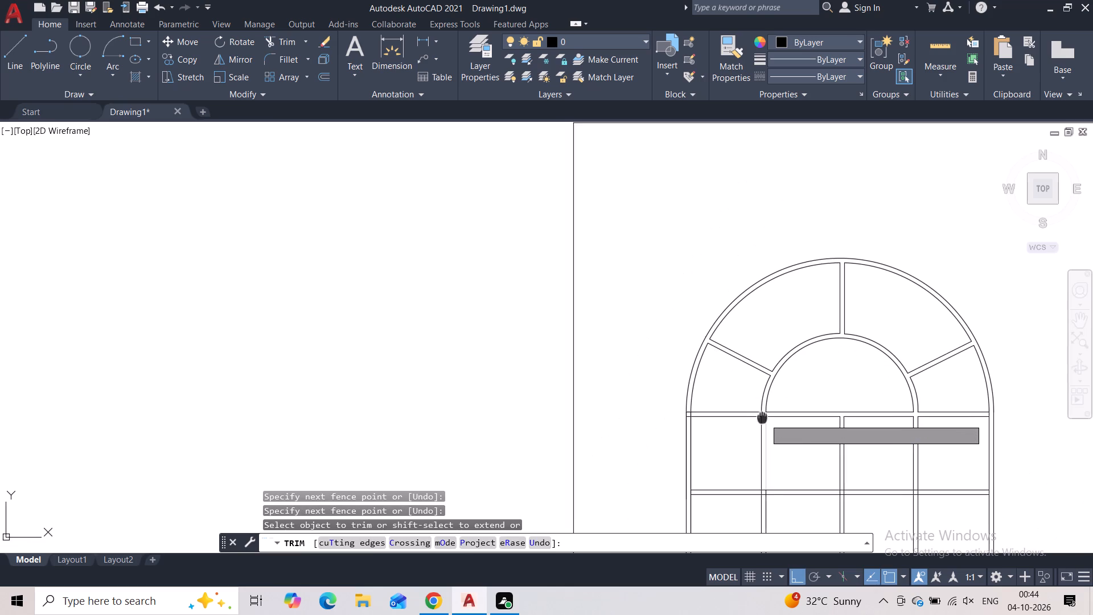
middle_click_drag(762, 417, 677, 338)
middle_click_drag(702, 371, 693, 353)
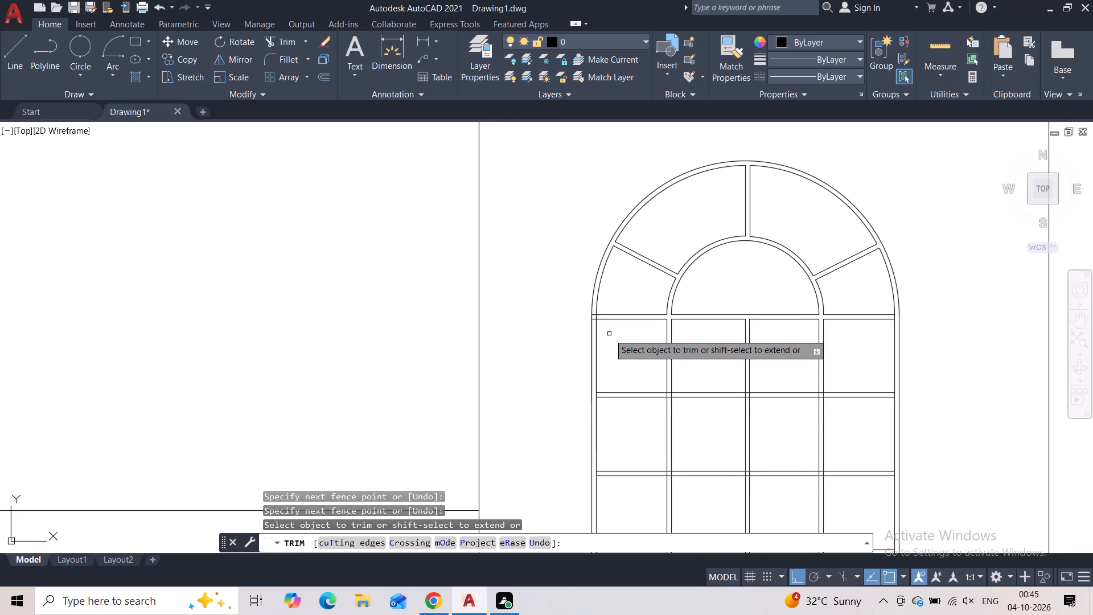
scroll(597, 321, "up", 3)
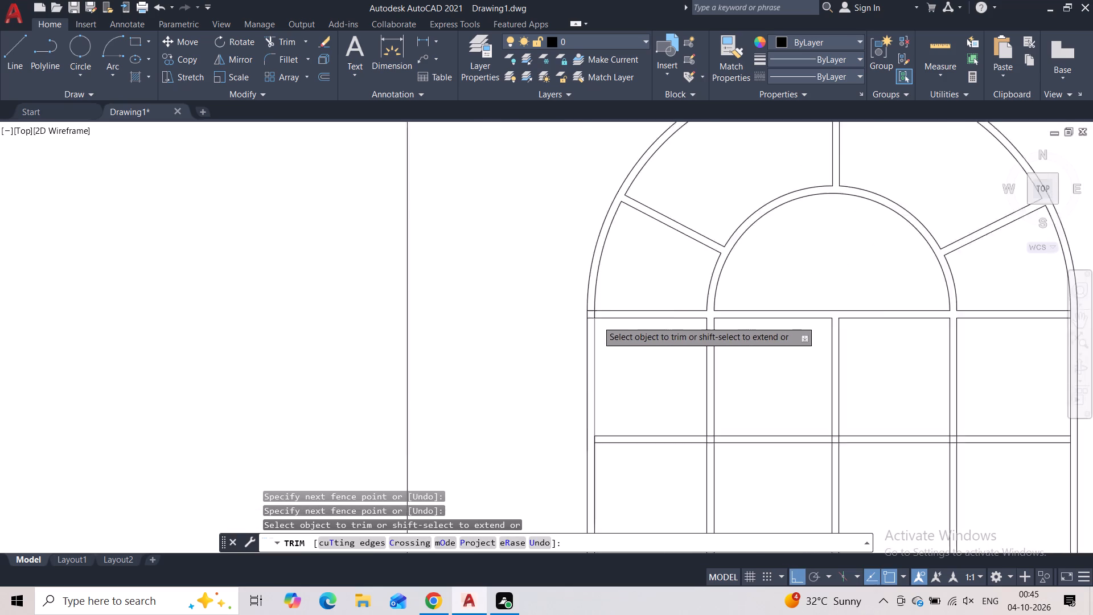
left_click_drag(581, 284, 578, 317)
Trim the lower ends of the upper opening's three double-line vertical bars back to the bottom frame's inner line.
scroll(629, 347, "down", 1)
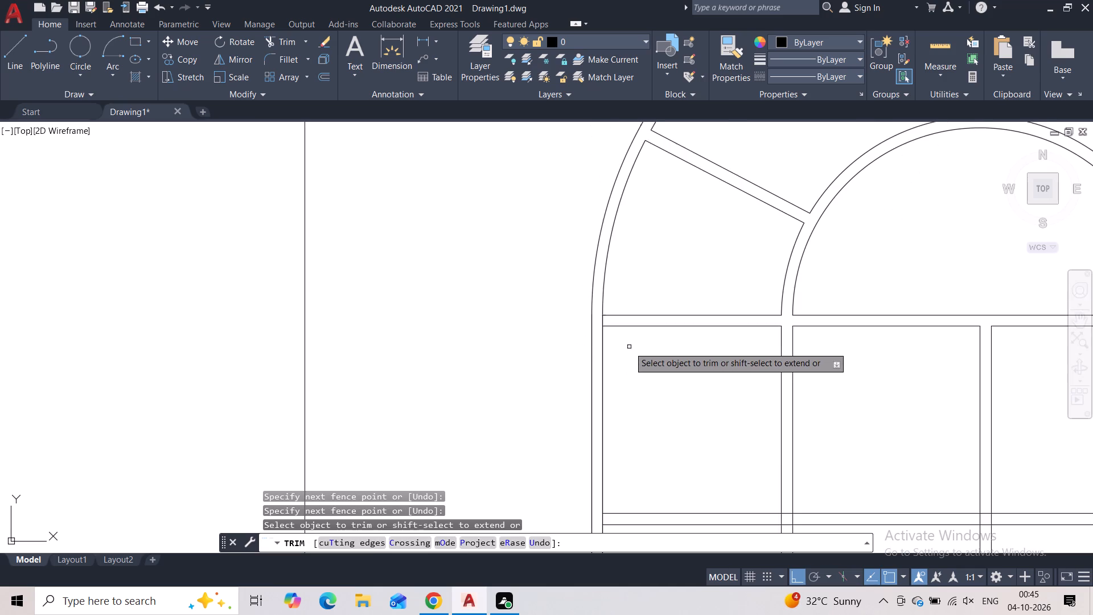
scroll(642, 356, "down", 2)
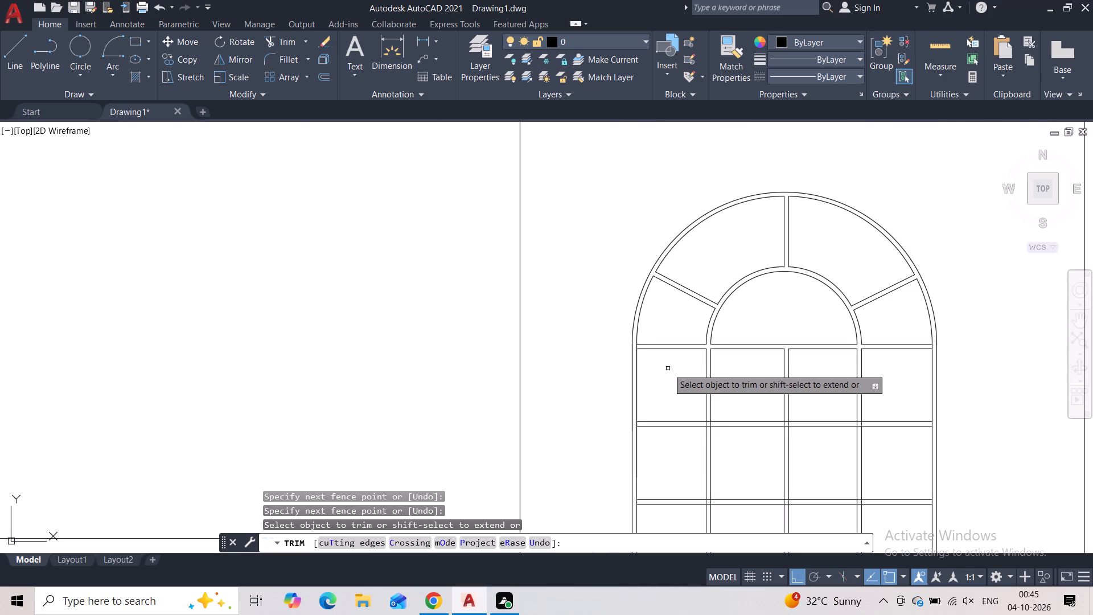
middle_click_drag(667, 395, 653, 310)
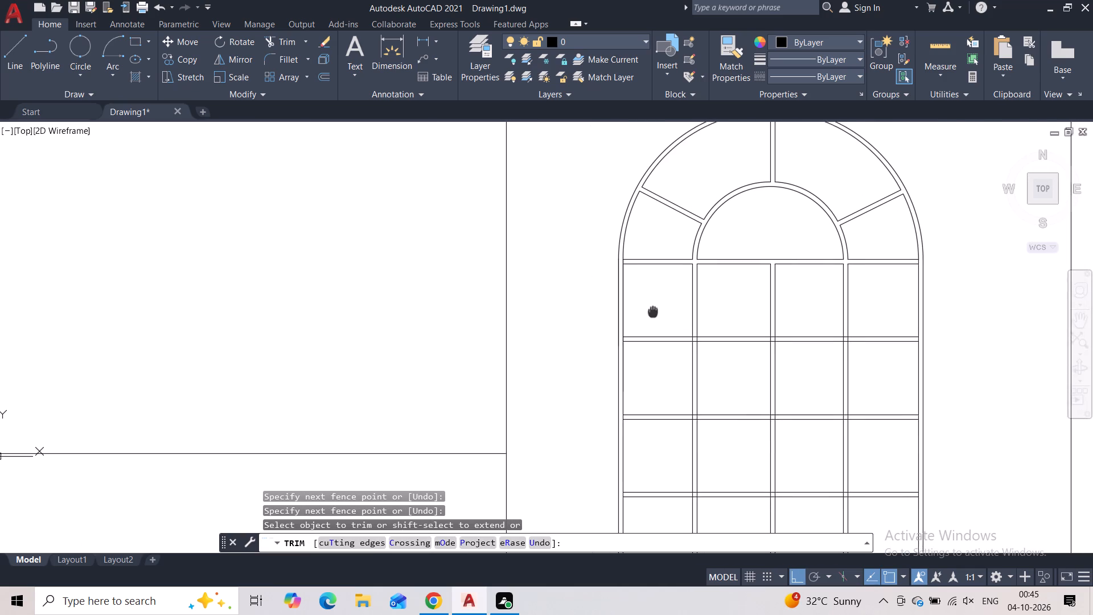
middle_click_drag(653, 310, 631, 259)
middle_click_drag(684, 475, 663, 364)
scroll(653, 421, "up", 4)
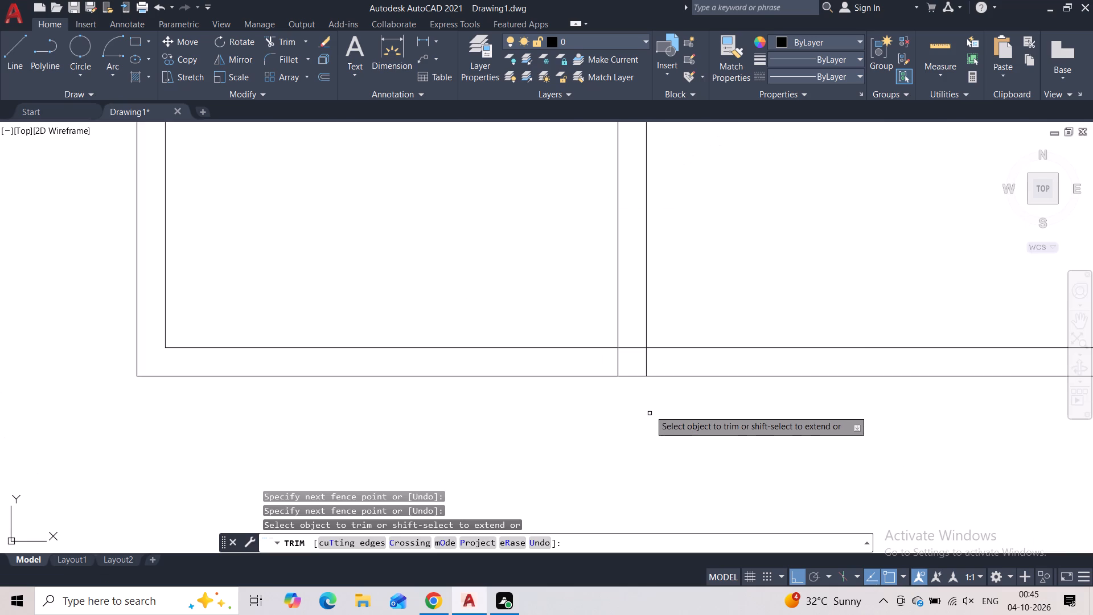
left_click_drag(609, 362, 651, 362)
scroll(669, 375, "down", 2)
middle_click_drag(748, 421, 613, 411)
scroll(730, 367, "up", 3)
left_click_drag(631, 347, 698, 347)
scroll(699, 359, "down", 3)
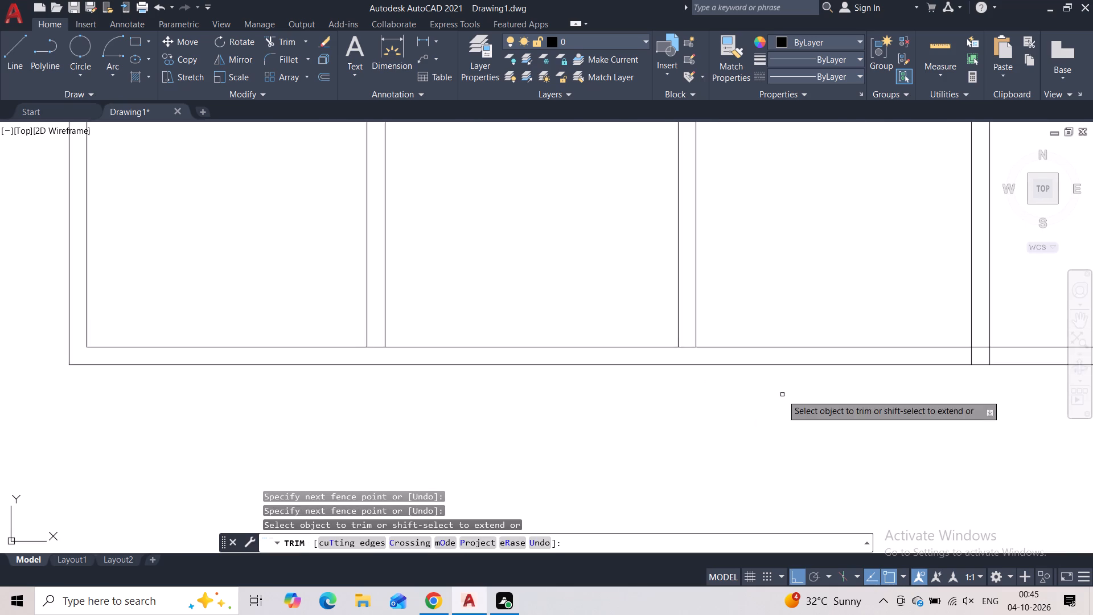
middle_click_drag(783, 397, 498, 398)
left_click_drag(685, 358, 701, 357)
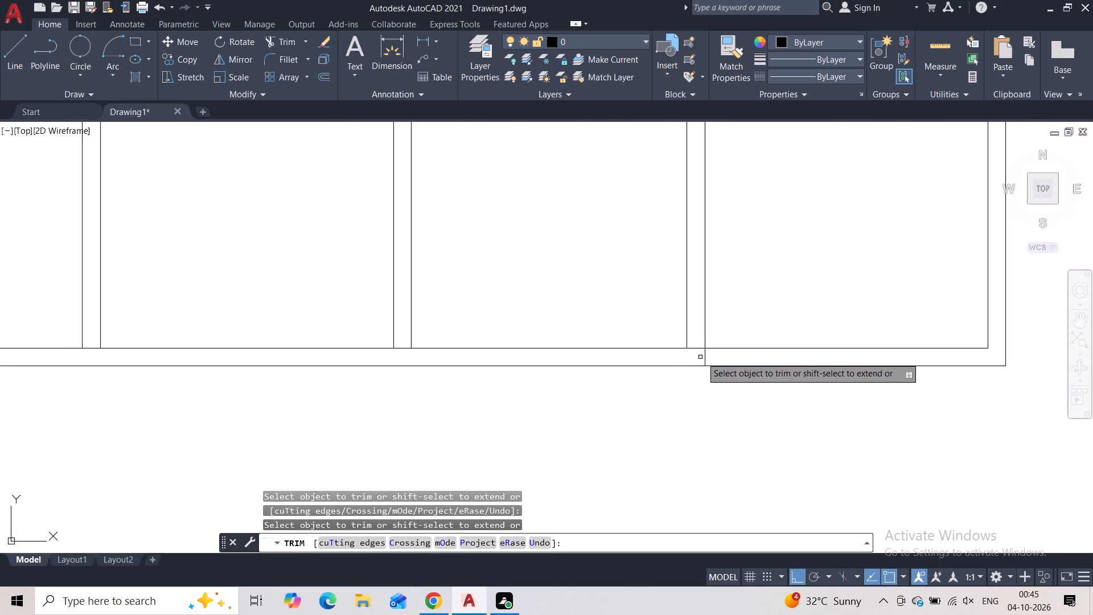
left_click_drag(701, 357, 711, 356)
left_click_drag(711, 356, 685, 359)
scroll(877, 387, "down", 2)
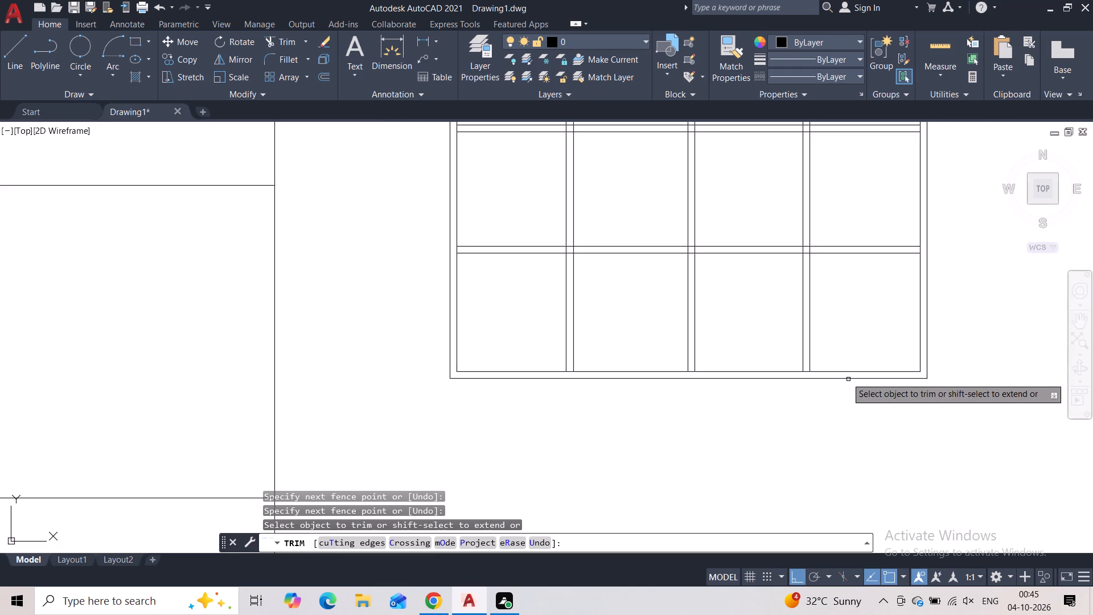
Trim the line segments inside the three crossings of the upper window's lowest crossbar with its double-line vertical bars.
middle_click_drag(848, 315, 839, 426)
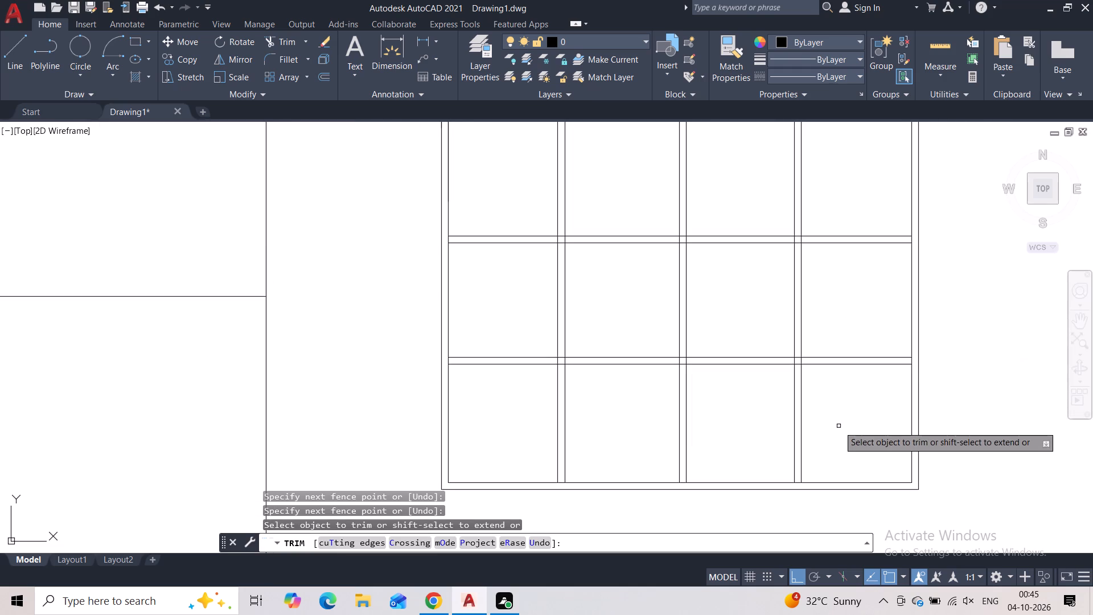
scroll(806, 380, "up", 4)
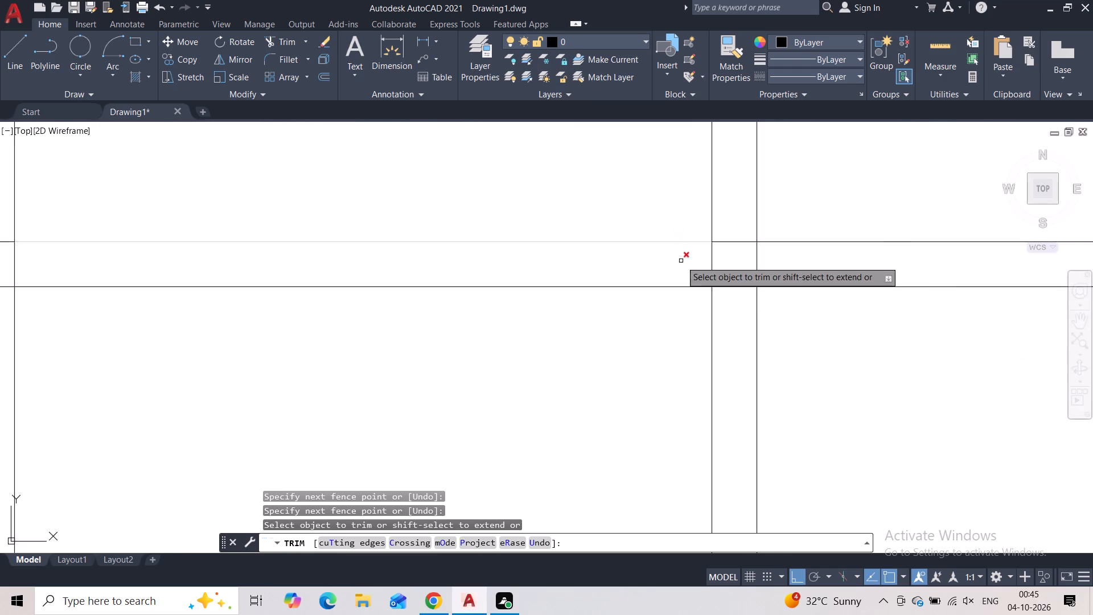
left_click_drag(692, 269, 726, 308)
scroll(565, 364, "down", 1)
middle_click_drag(533, 364, 811, 353)
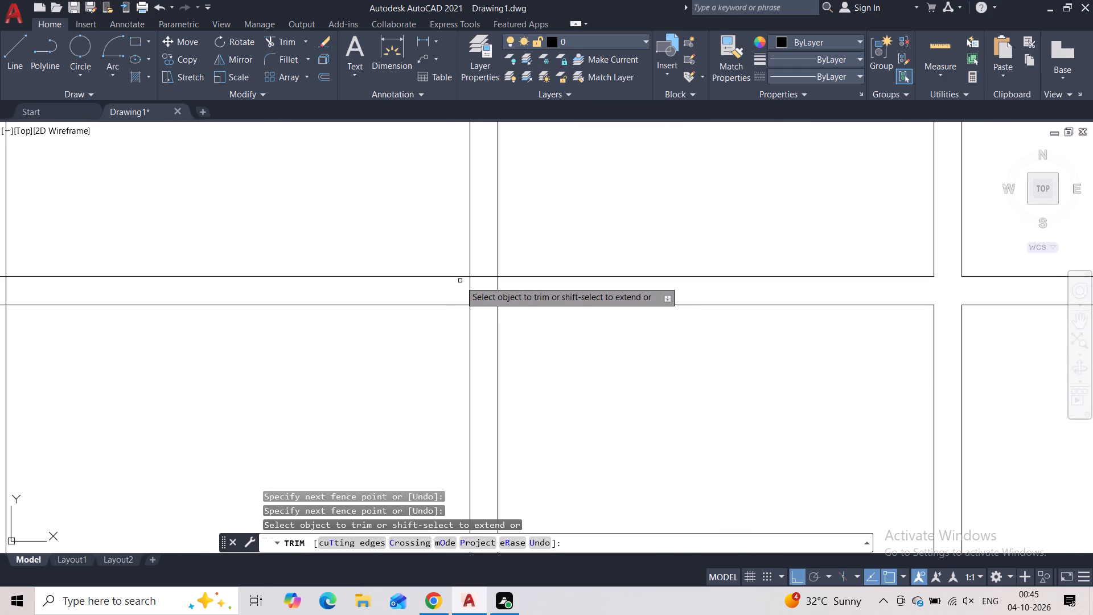
left_click_drag(464, 287, 478, 264)
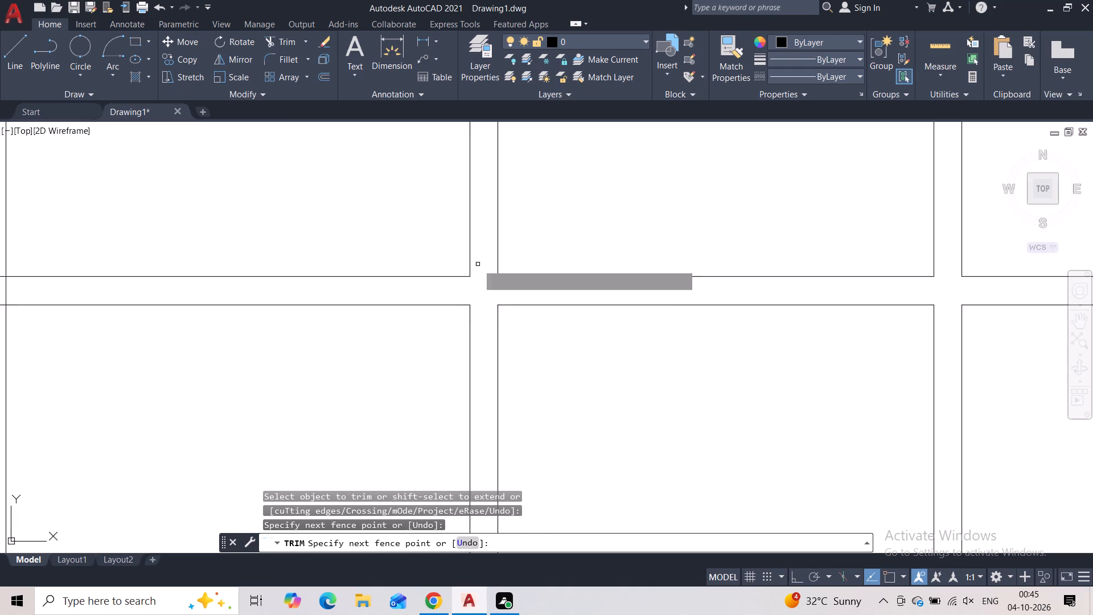
scroll(397, 347, "down", 2)
middle_click_drag(360, 337, 631, 332)
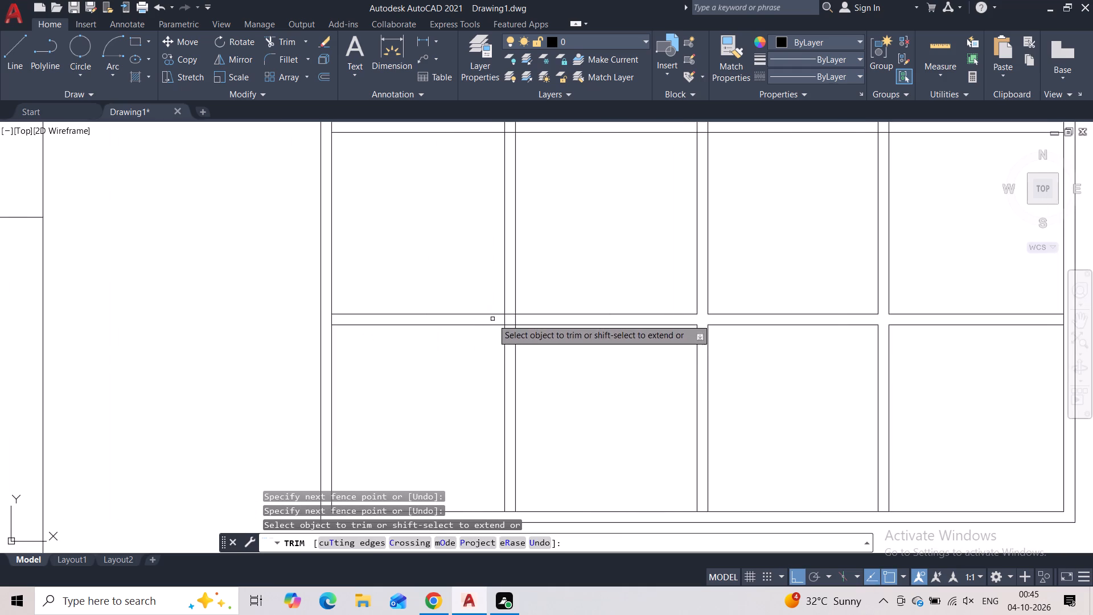
scroll(493, 321, "up", 3)
left_click_drag(515, 316, 553, 287)
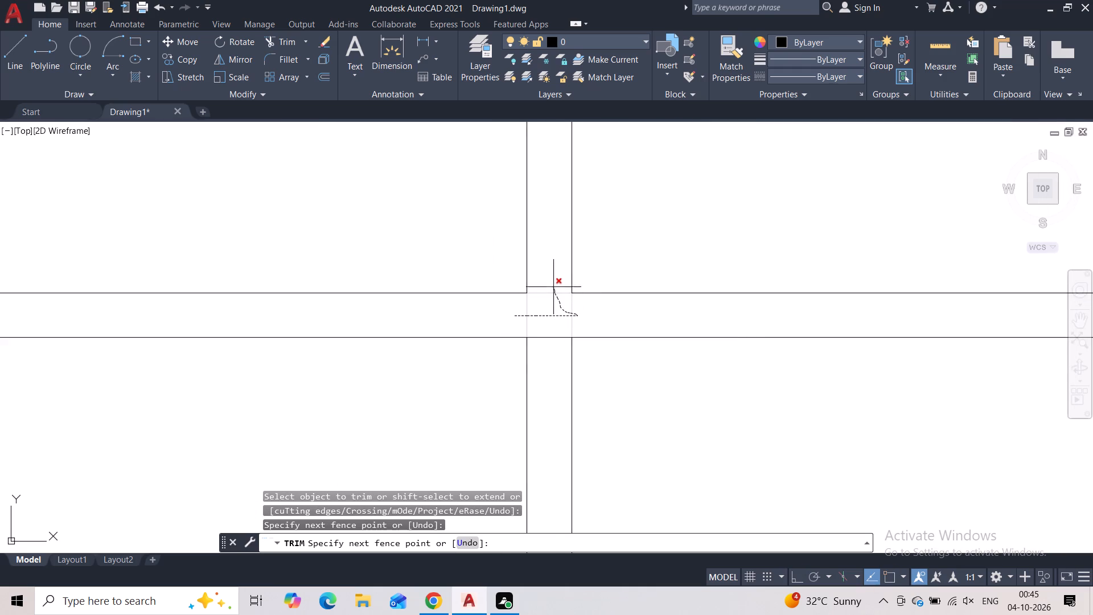
left_click_drag(553, 287, 549, 381)
Trim the line segments inside the three crossings of the upper window's middle crossbar with its vertical bars.
scroll(545, 329, "down", 3)
scroll(578, 272, "down", 2)
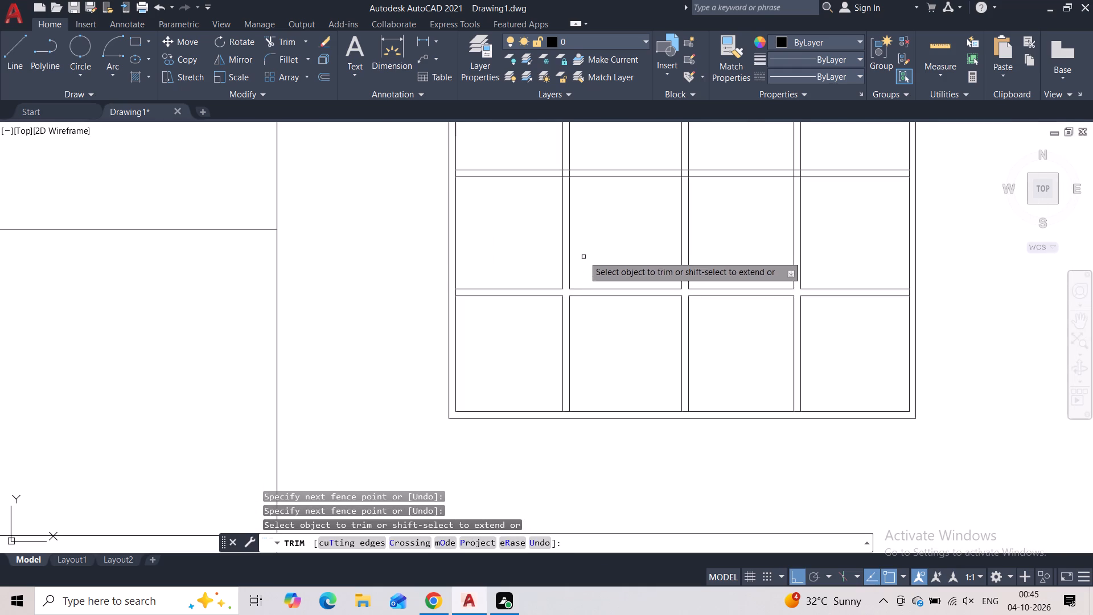
middle_click_drag(584, 233, 598, 380)
scroll(573, 318, "up", 3)
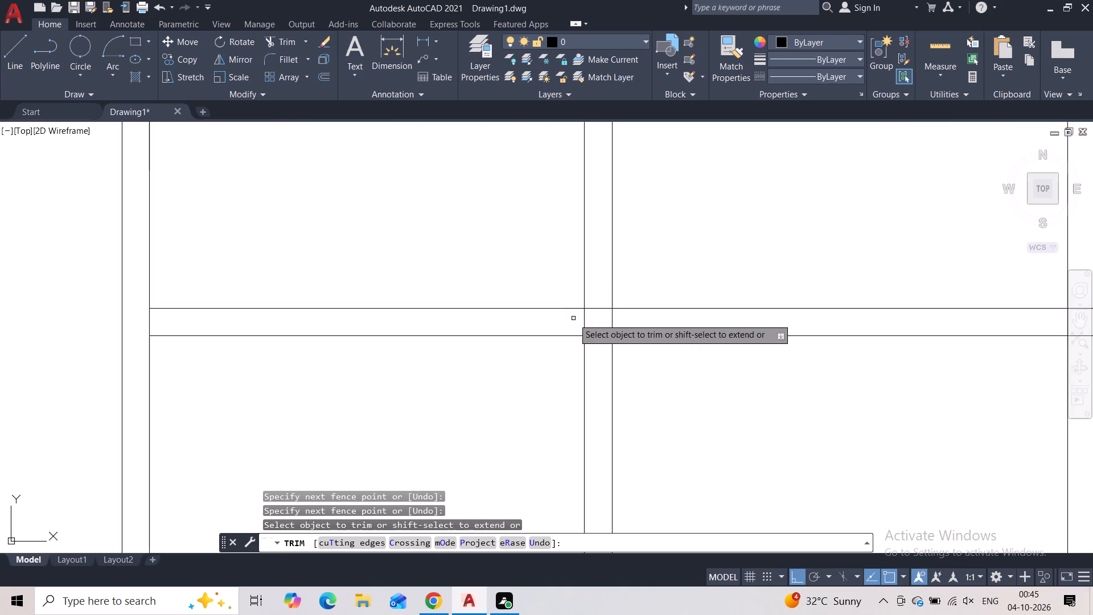
scroll(574, 320, "up", 1)
left_click_drag(586, 322, 607, 282)
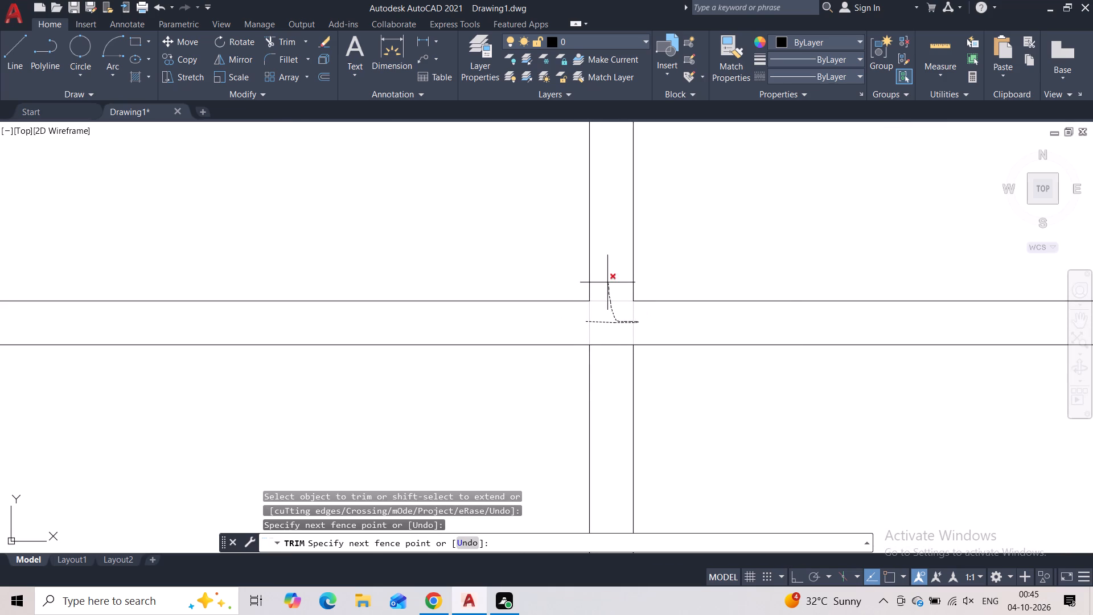
left_click_drag(607, 282, 603, 391)
scroll(663, 370, "down", 2)
middle_click_drag(730, 396, 509, 386)
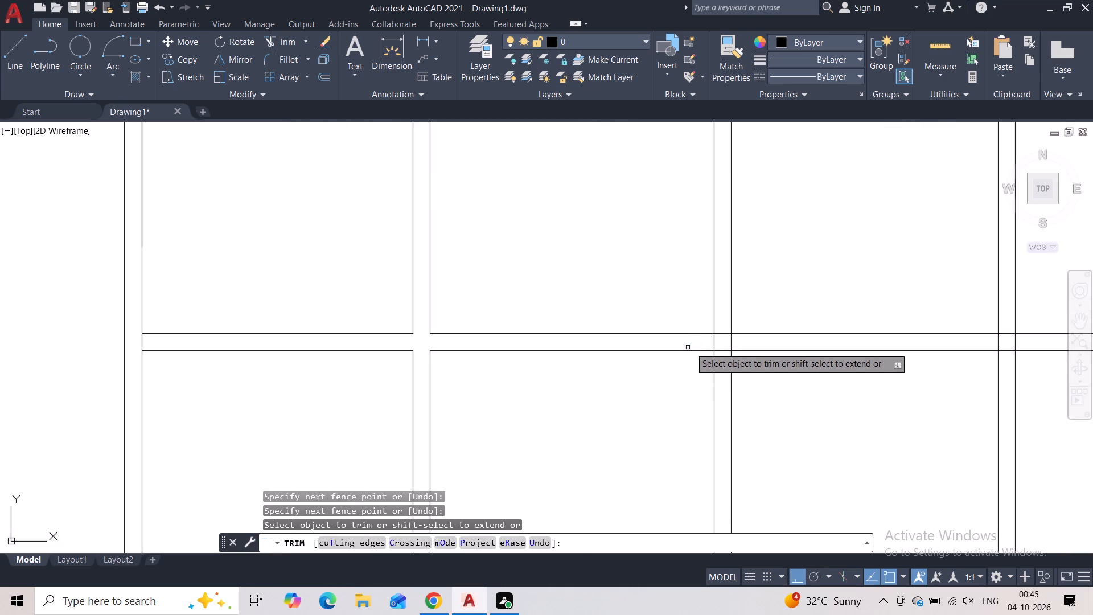
scroll(725, 345, "up", 3)
left_click_drag(654, 334, 704, 294)
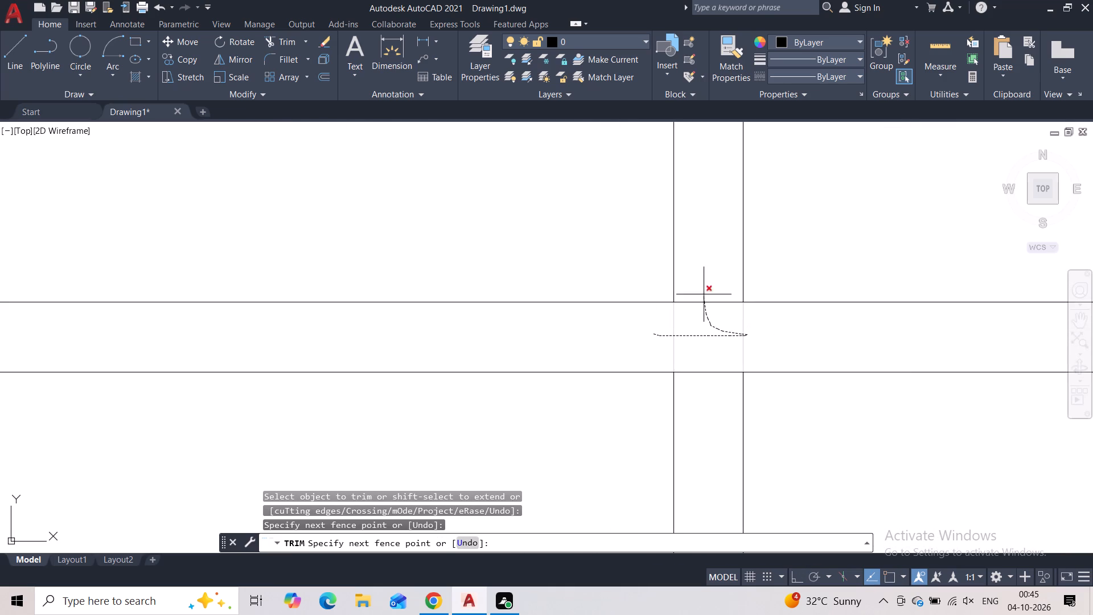
left_click_drag(704, 294, 704, 395)
scroll(747, 390, "down", 2)
middle_click_drag(770, 403, 466, 370)
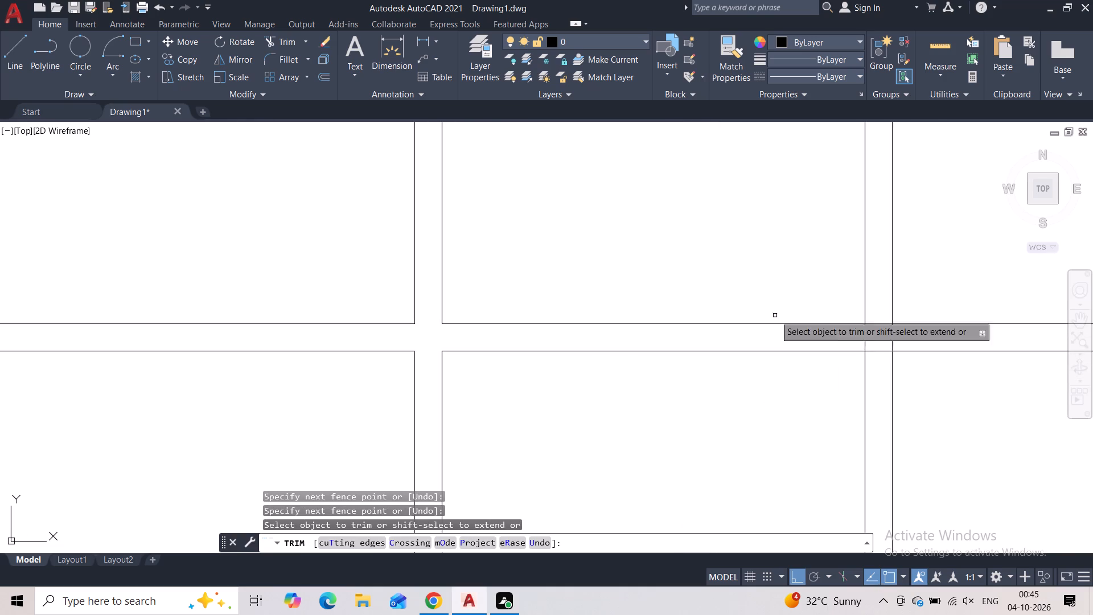
scroll(853, 343, "up", 1)
left_click_drag(854, 343, 886, 336)
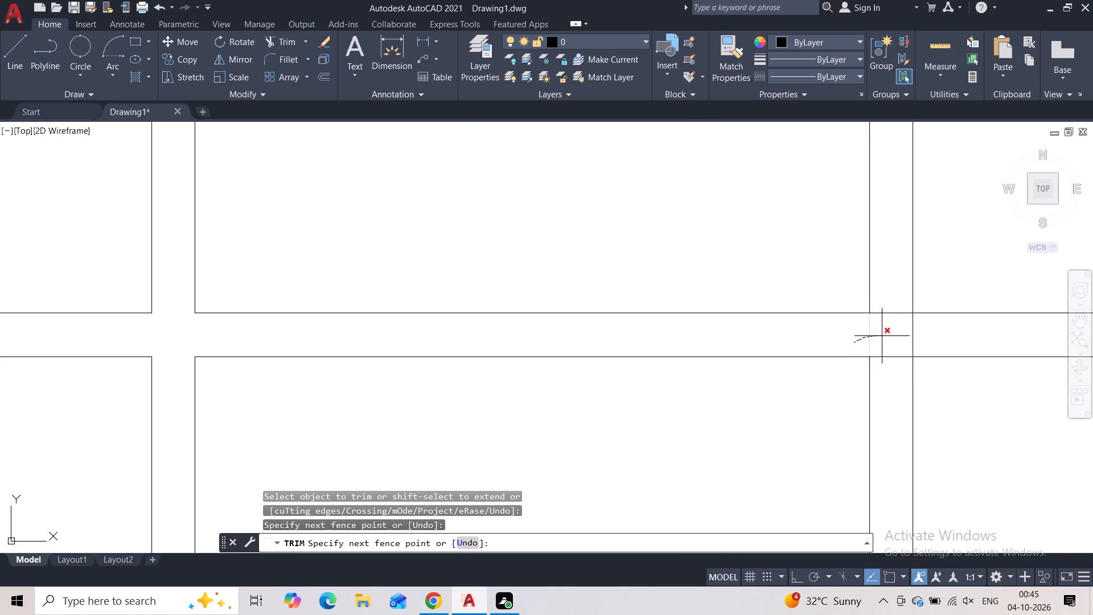
left_click_drag(886, 336, 884, 297)
Trim the line segments inside the top crossbar's crossings with the upper window's right and central vertical bars.
scroll(843, 397, "down", 2)
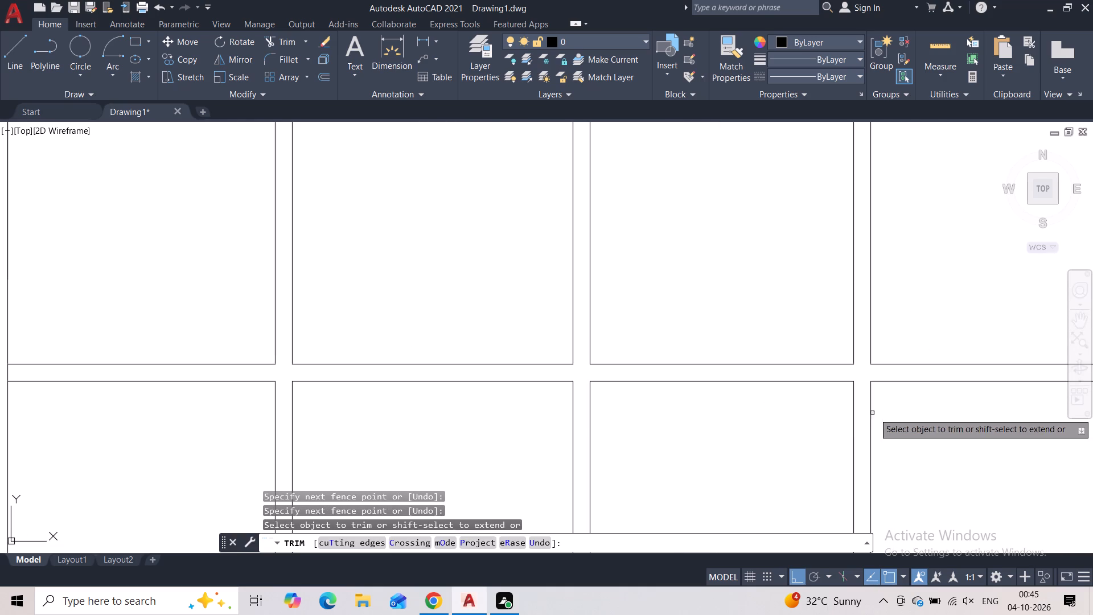
middle_click_drag(910, 419, 731, 380)
scroll(910, 419, "down", 1)
middle_click_drag(724, 298, 751, 457)
scroll(730, 324, "up", 3)
left_click_drag(671, 324, 758, 322)
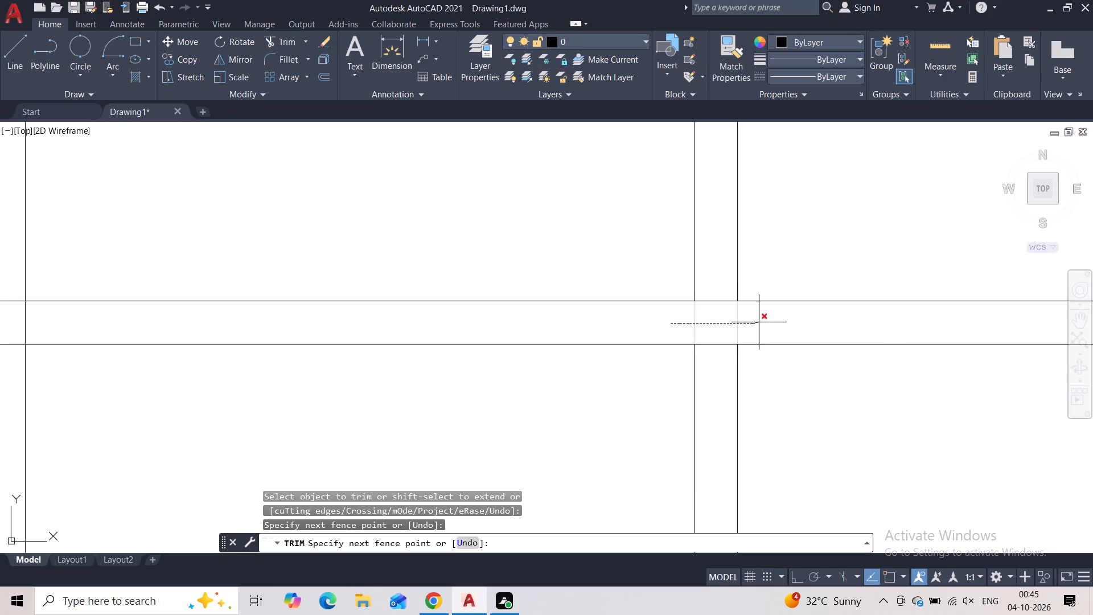
left_click_drag(758, 322, 711, 394)
scroll(587, 389, "down", 1)
middle_click_drag(514, 392, 767, 357)
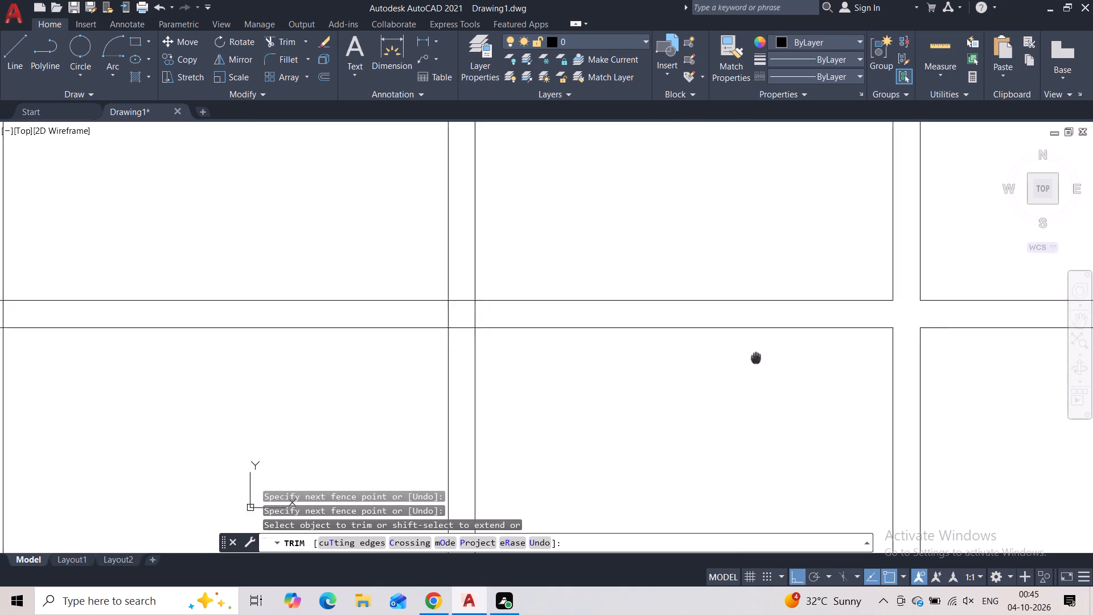
middle_click_drag(767, 357, 785, 357)
scroll(483, 314, "up", 2)
left_click_drag(463, 311, 561, 311)
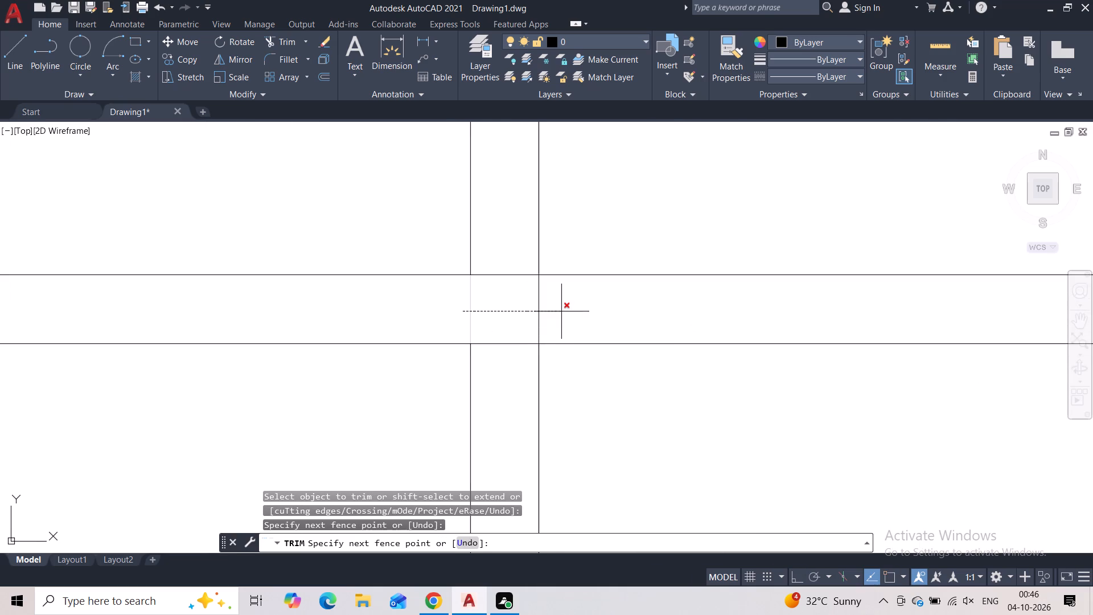
left_click_drag(561, 311, 505, 252)
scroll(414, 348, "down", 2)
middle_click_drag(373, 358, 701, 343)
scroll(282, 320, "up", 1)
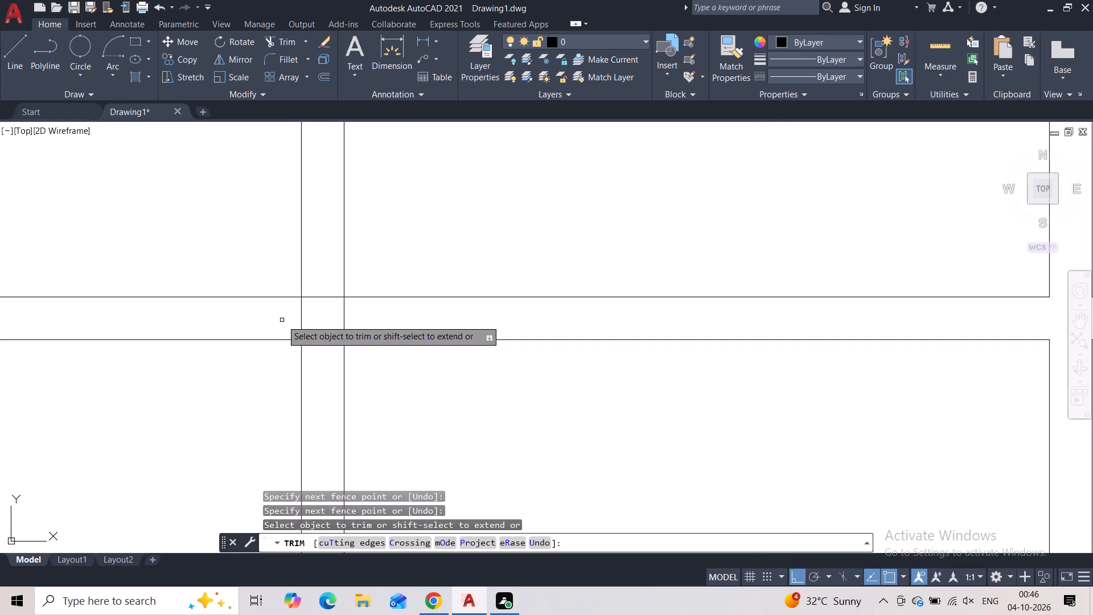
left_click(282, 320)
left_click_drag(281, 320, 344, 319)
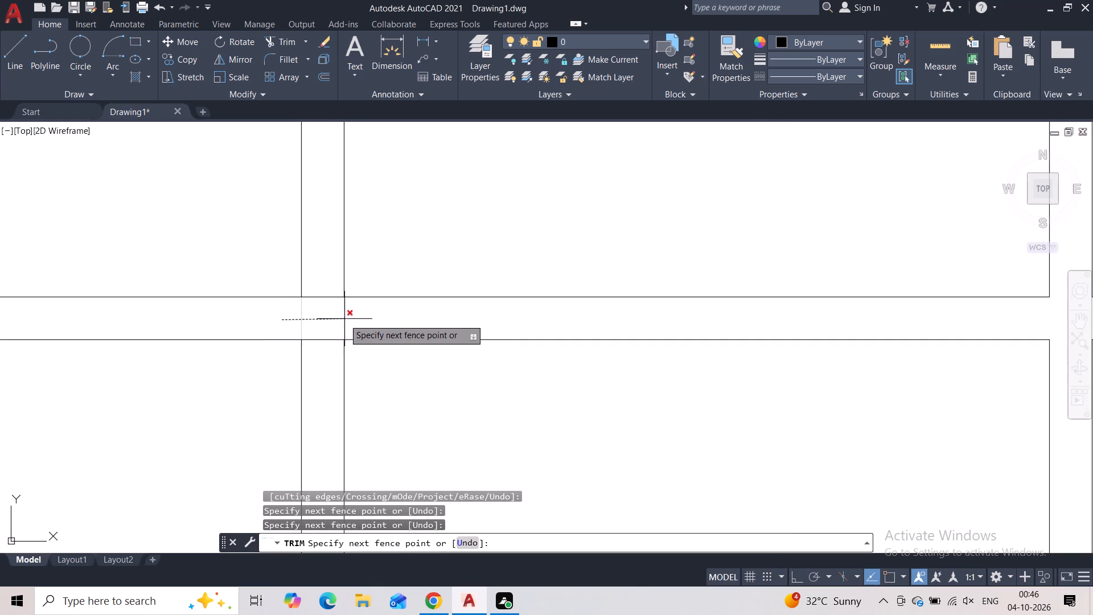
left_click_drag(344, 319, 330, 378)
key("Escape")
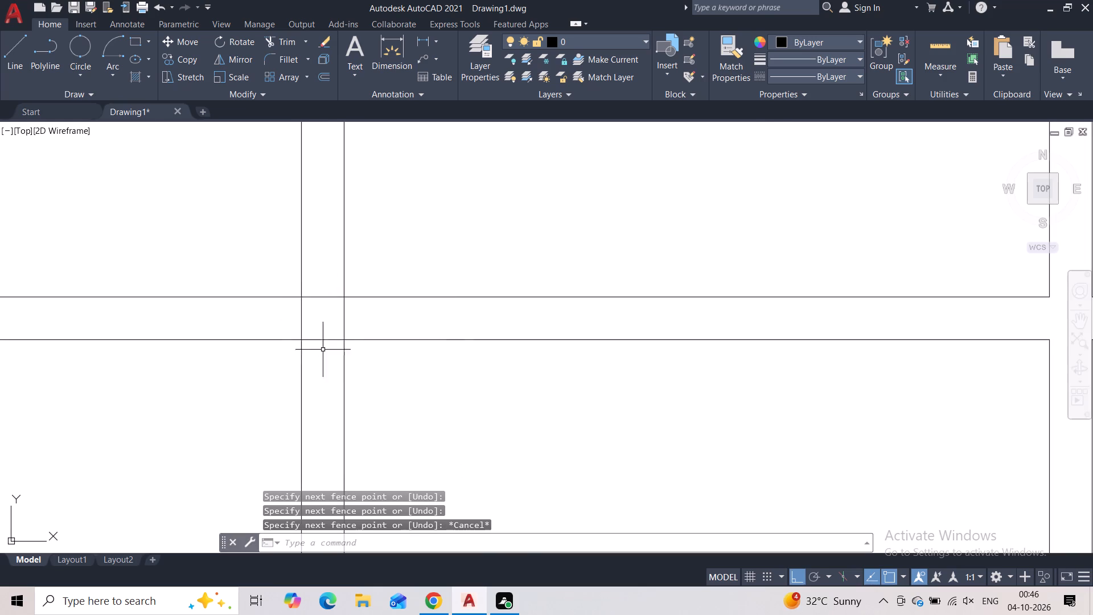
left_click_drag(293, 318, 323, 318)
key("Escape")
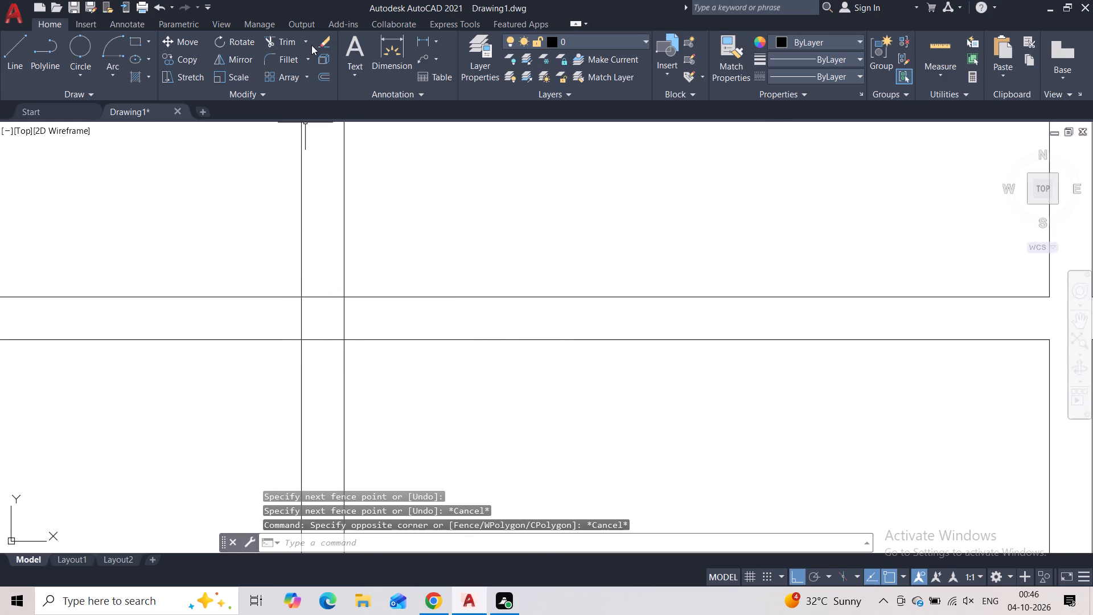
Trim the line segments inside the top crossbar's crossing with the upper window's left vertical bar.
left_click(286, 45)
left_click_drag(297, 309, 361, 319)
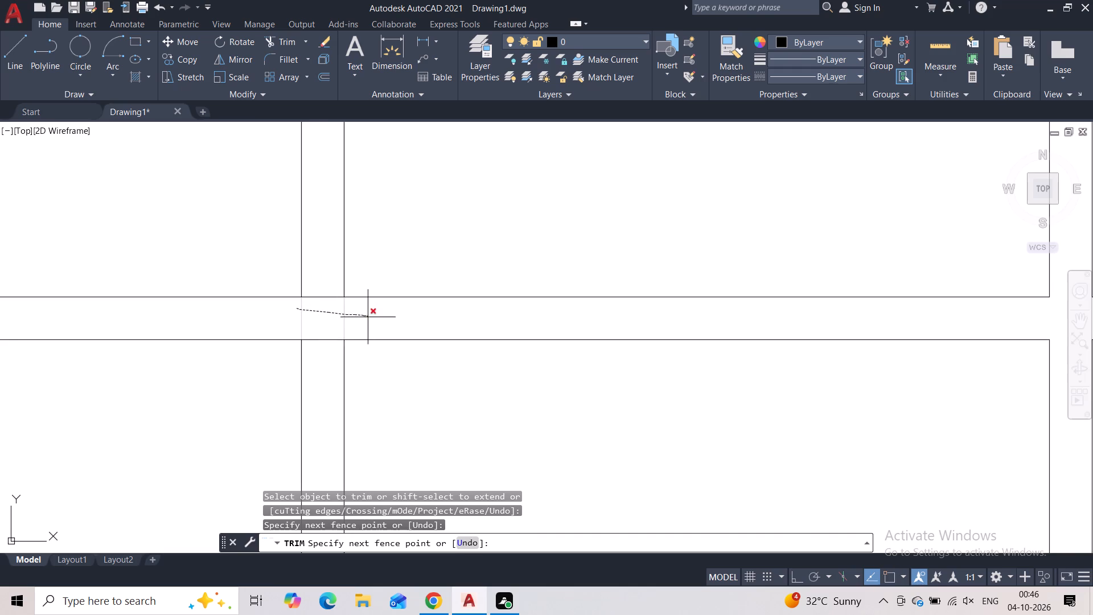
left_click_drag(361, 319, 328, 270)
Examine the upper arched window's trimmed bars and compare it with the plain arched window below it in the tower.
scroll(364, 263, "down", 2)
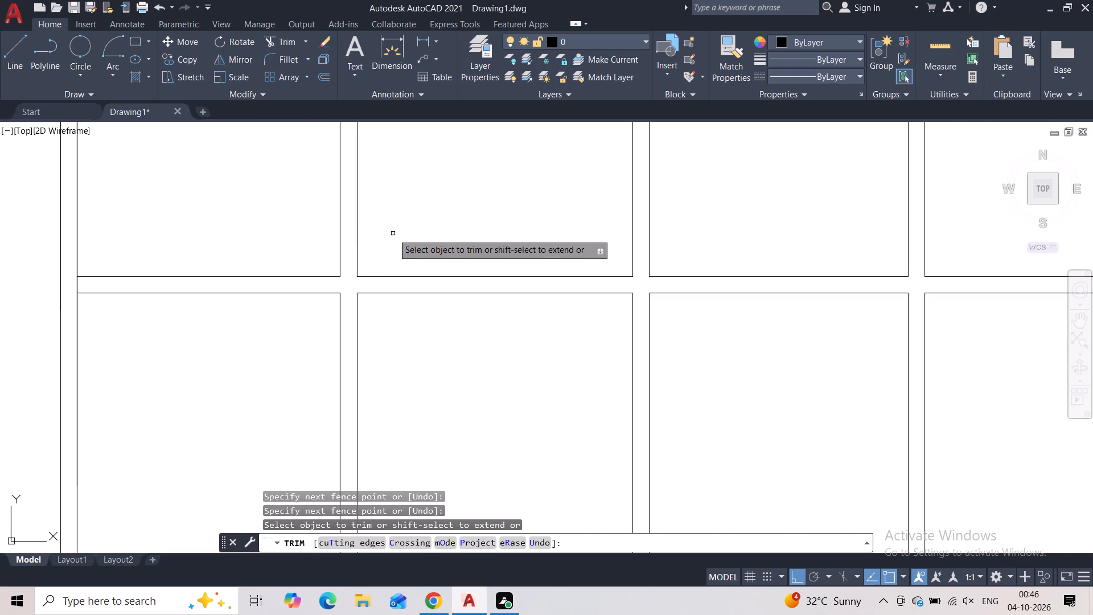
middle_click_drag(393, 233, 459, 444)
scroll(493, 351, "down", 3)
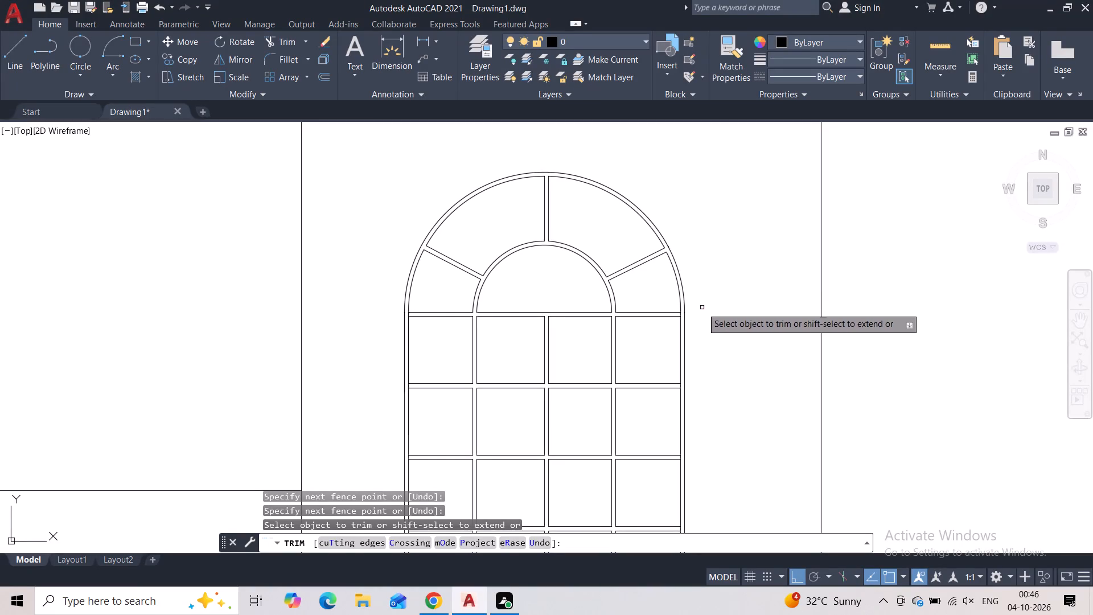
scroll(672, 337, "up", 1)
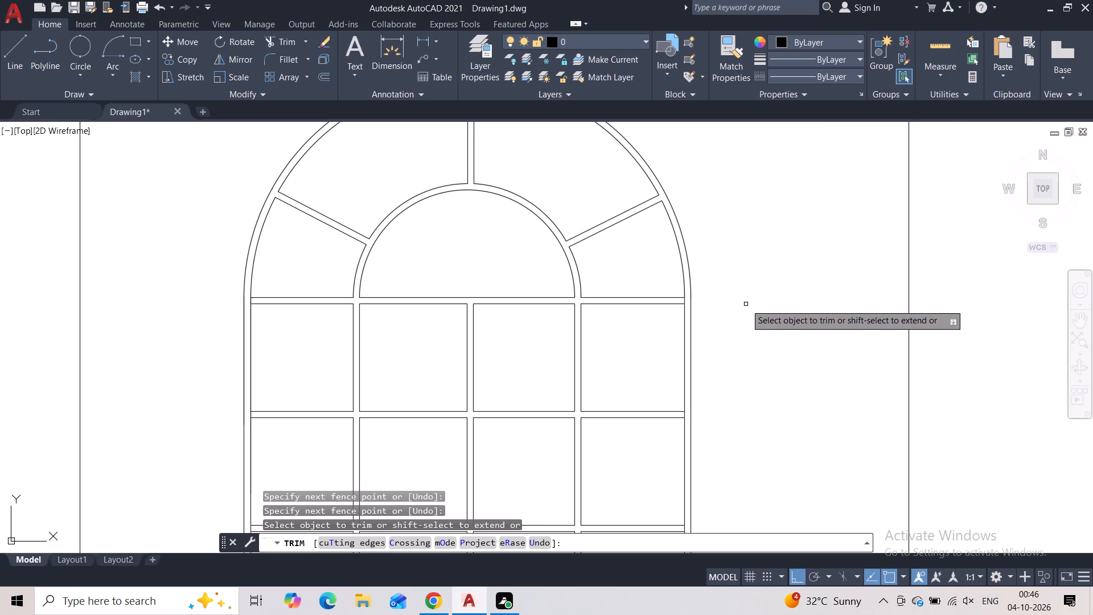
scroll(741, 305, "down", 2)
middle_click_drag(739, 305, 728, 231)
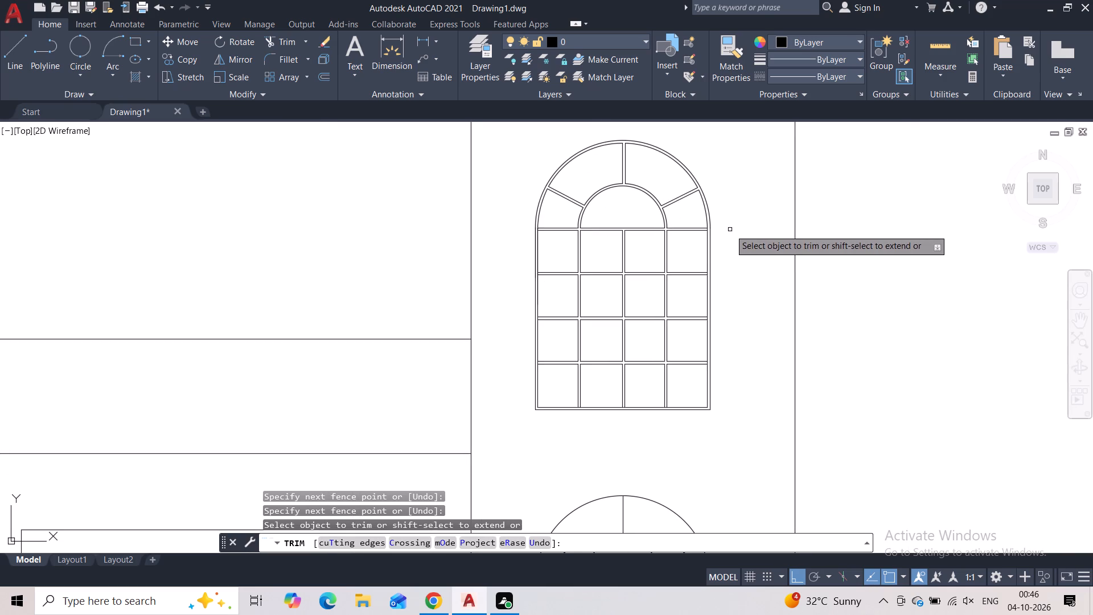
key("Escape")
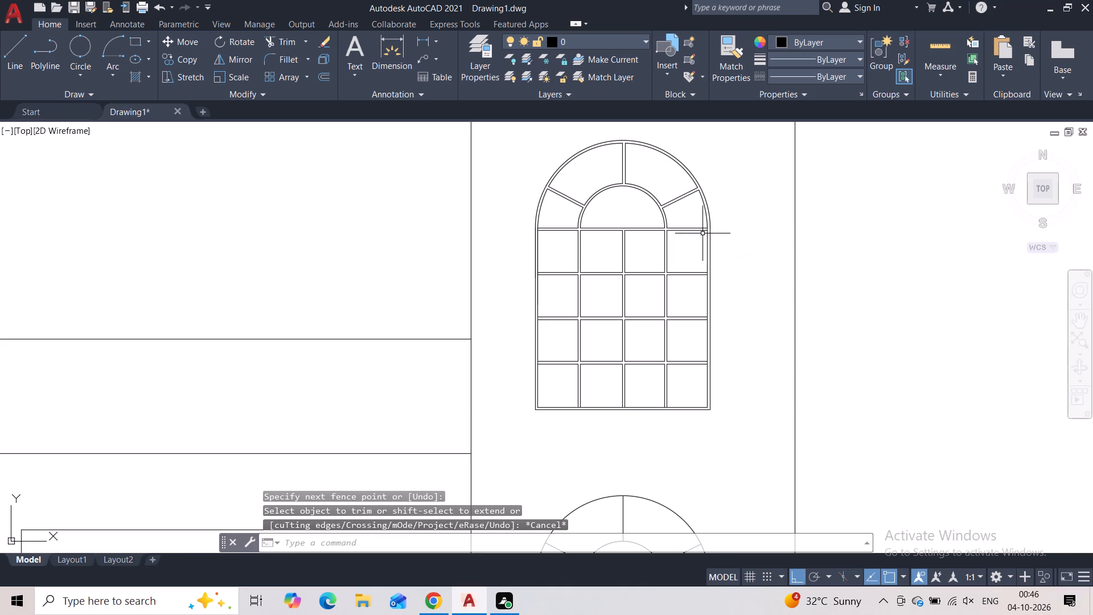
scroll(713, 249, "down", 1)
scroll(710, 342, "down", 1)
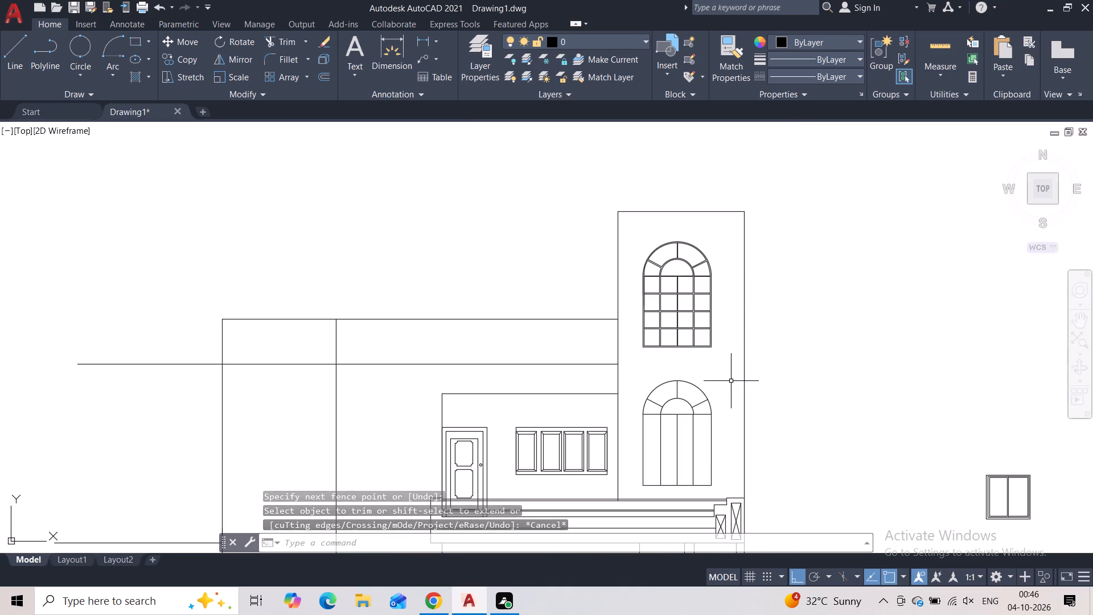
scroll(685, 309, "up", 2)
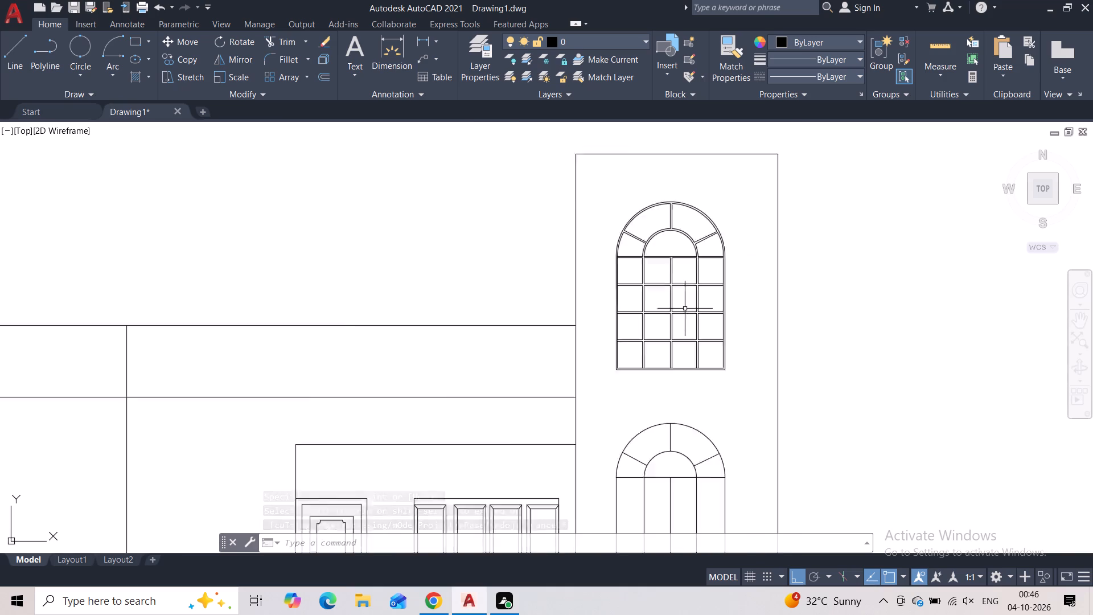
scroll(740, 366, "down", 2)
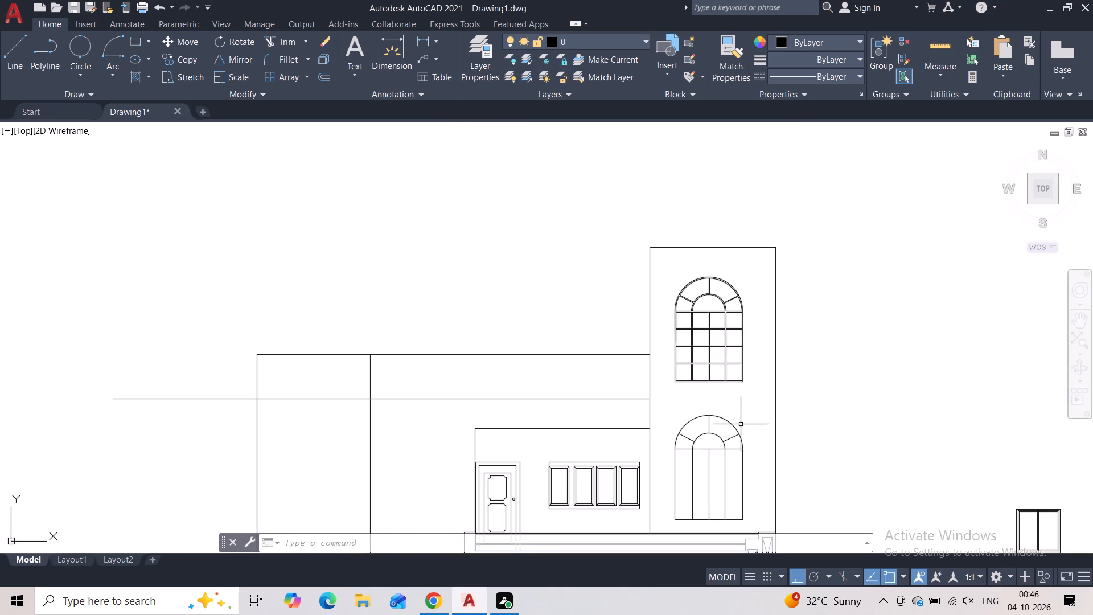
Move the right-hand and outline parts of the tower's plain lower arched window horizontally to the right, clear of the tower.
left_click(742, 411)
left_click(699, 476)
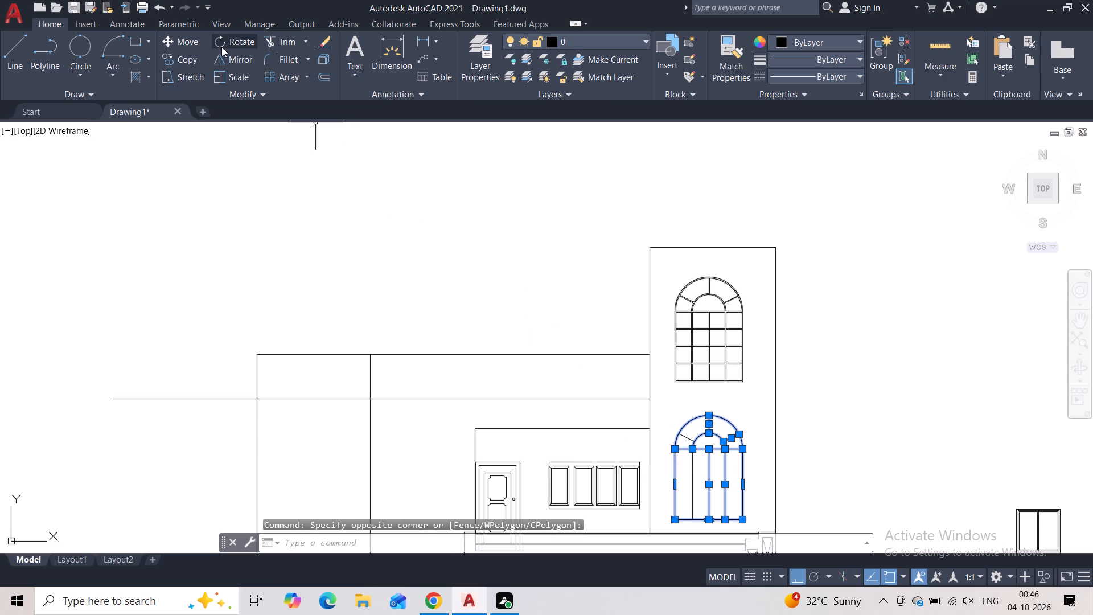
left_click(192, 44)
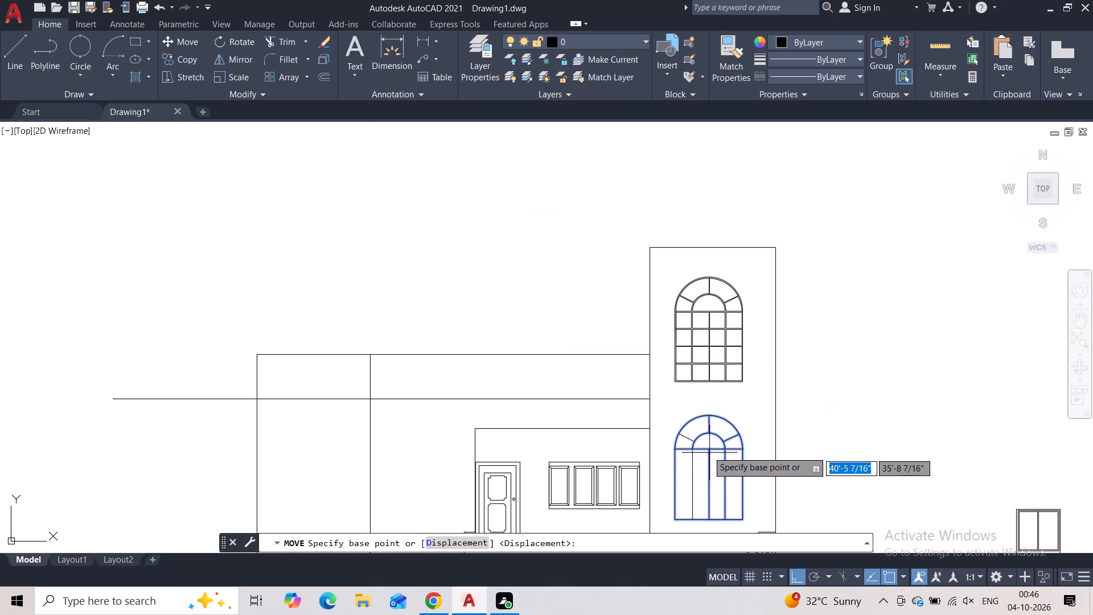
left_click(702, 446)
left_click(929, 348)
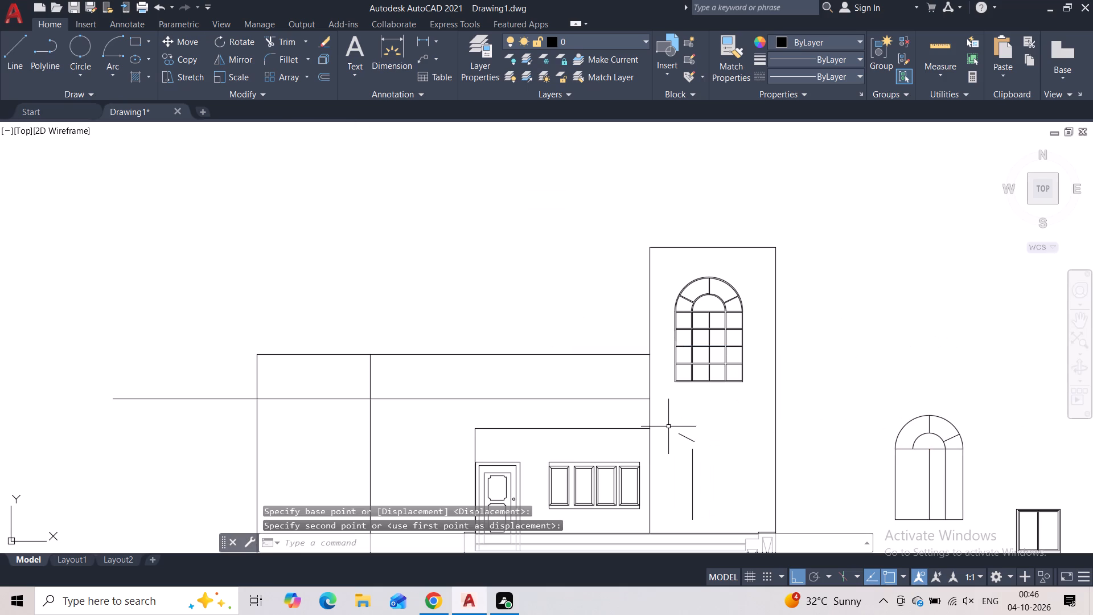
key("Escape")
Erase the leftover radial line and vertical line of the plain lower window inside the tower.
left_click(698, 427)
left_click(663, 482)
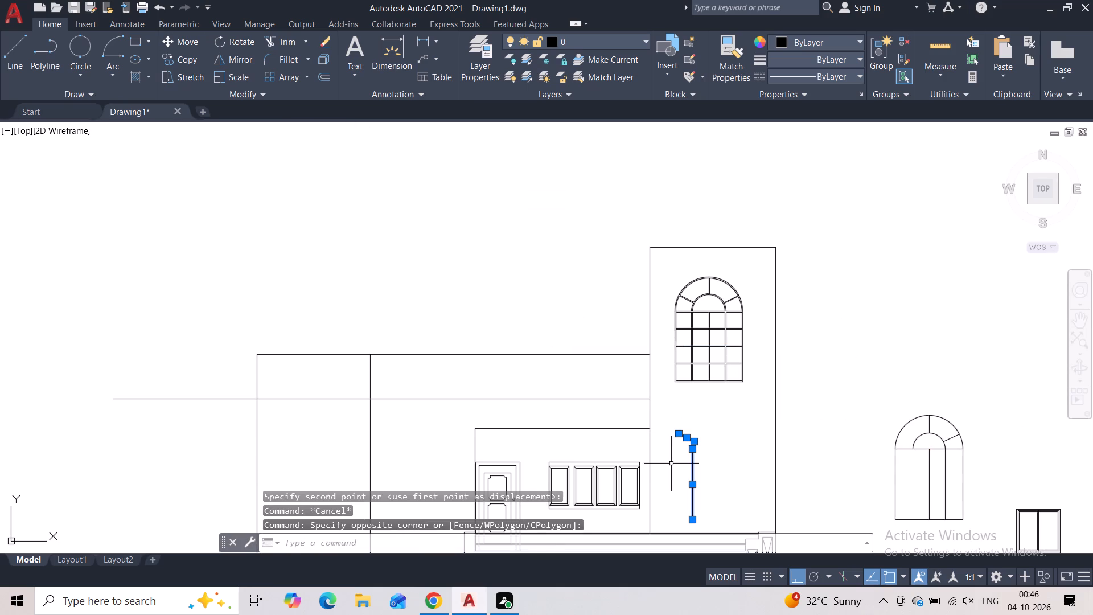
key("Delete")
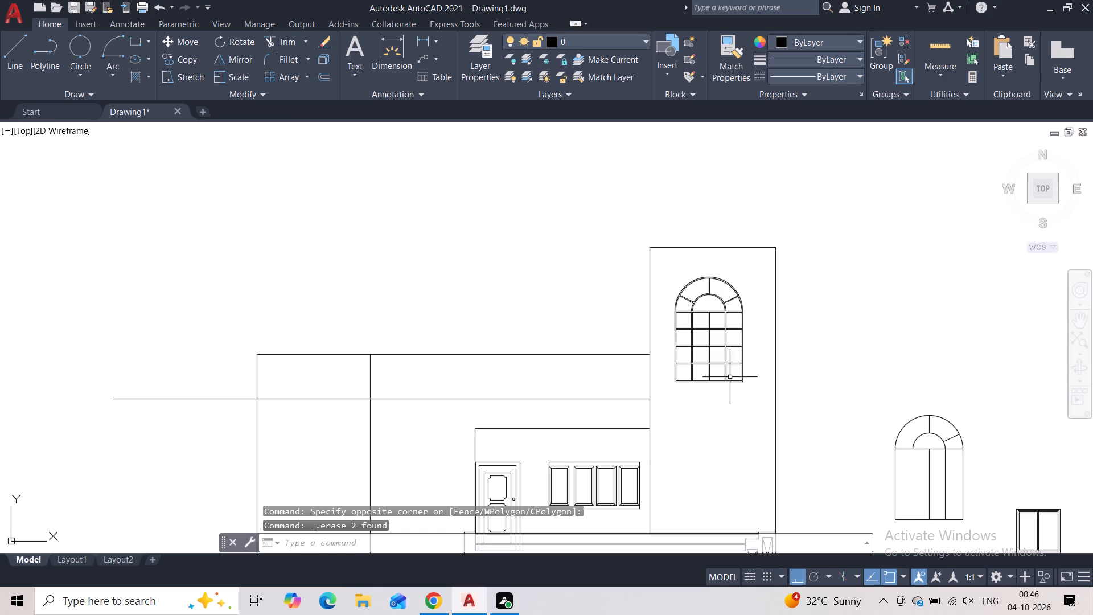
Copy the entire detailed upper arched window straight down about 8'-10" within the tower as its lower window.
left_click(739, 273)
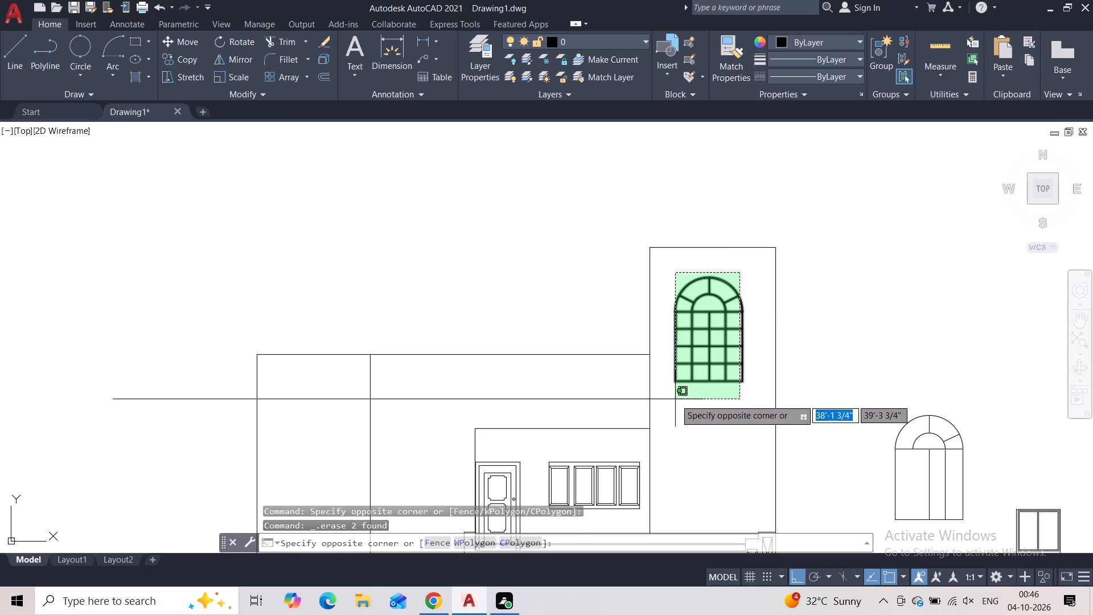
left_click(675, 399)
scroll(738, 330, "up", 6)
scroll(738, 329, "down", 4)
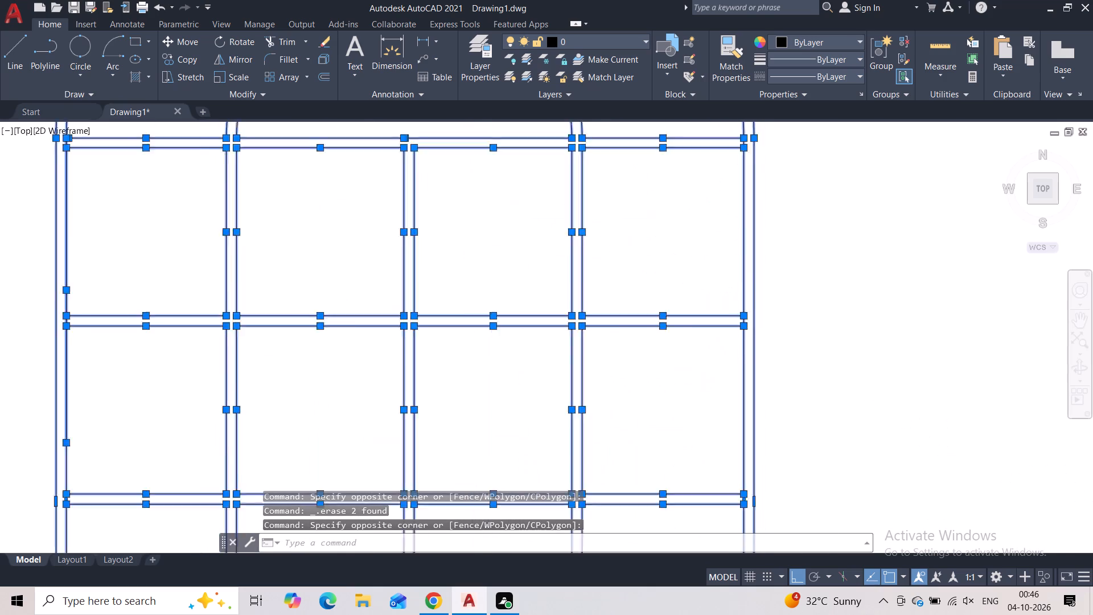
scroll(738, 329, "down", 3)
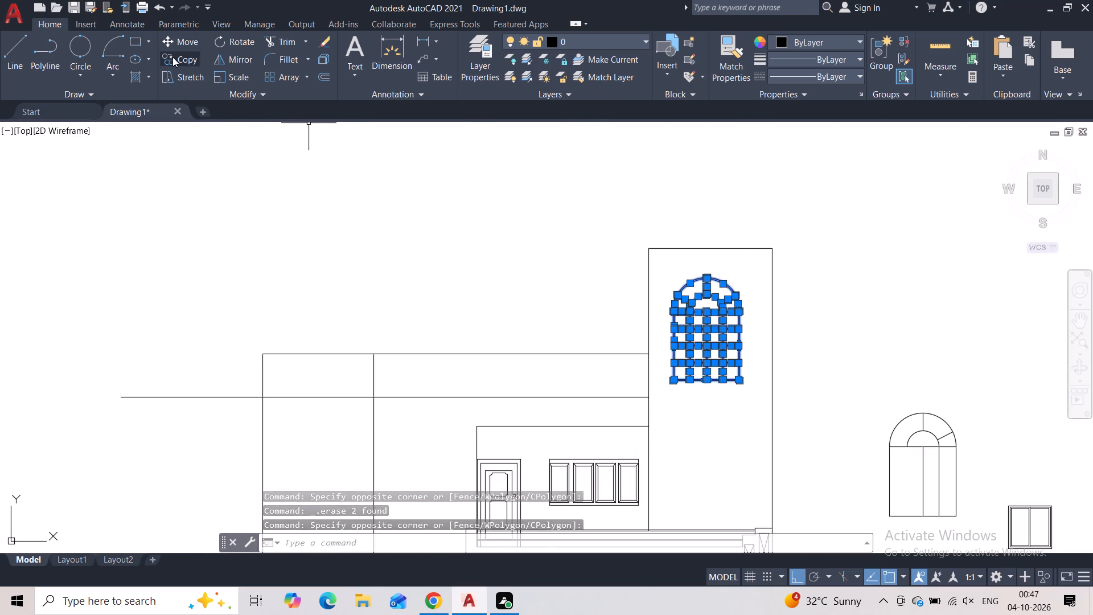
left_click(172, 57)
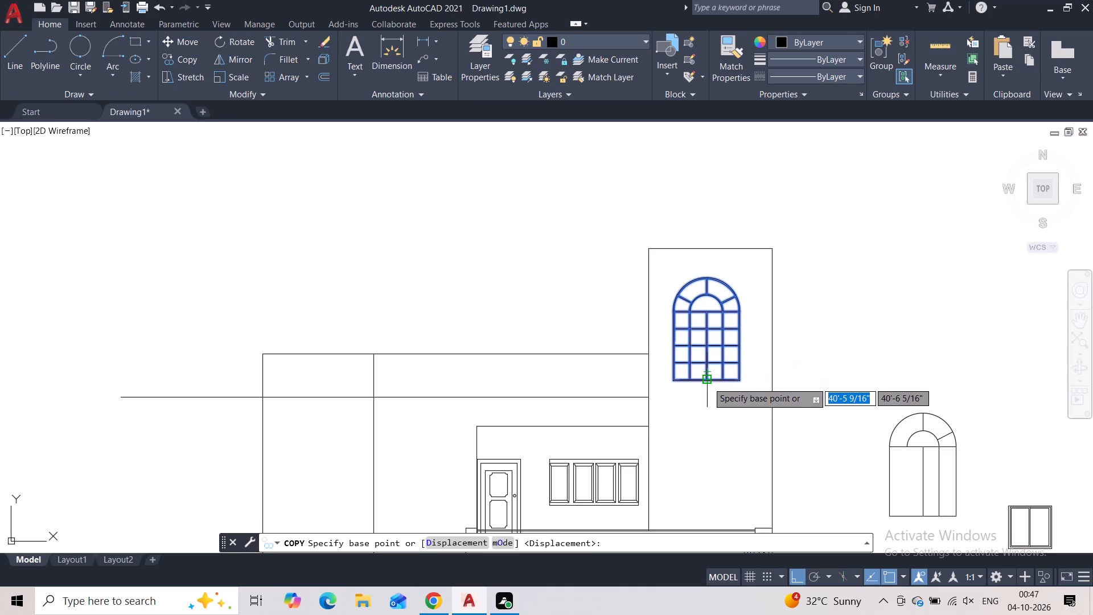
left_click(708, 382)
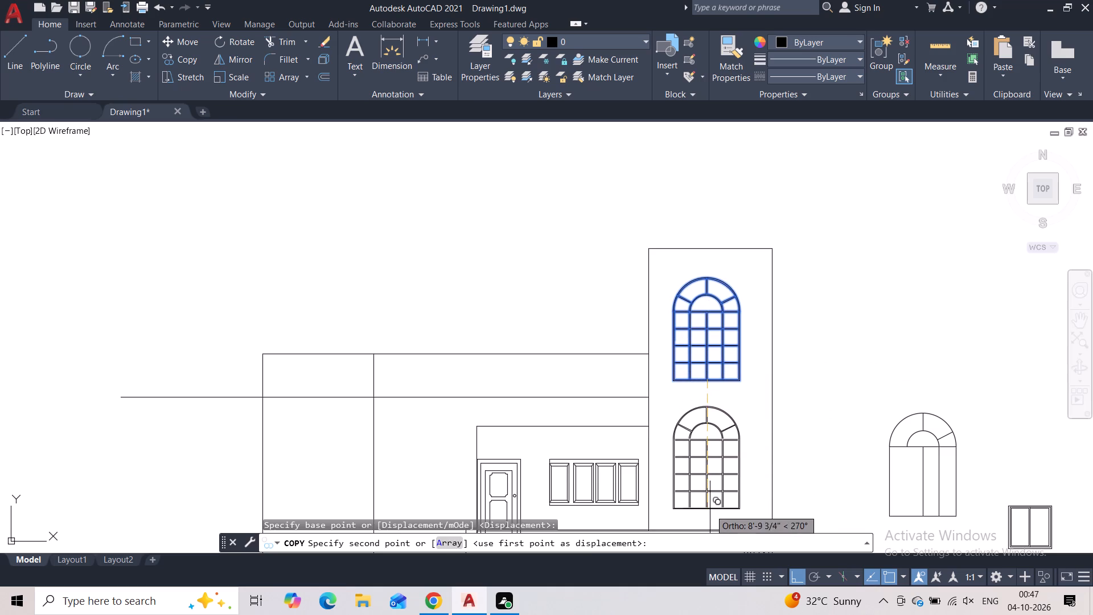
left_click(710, 510)
key("Escape")
scroll(820, 376, "down", 1)
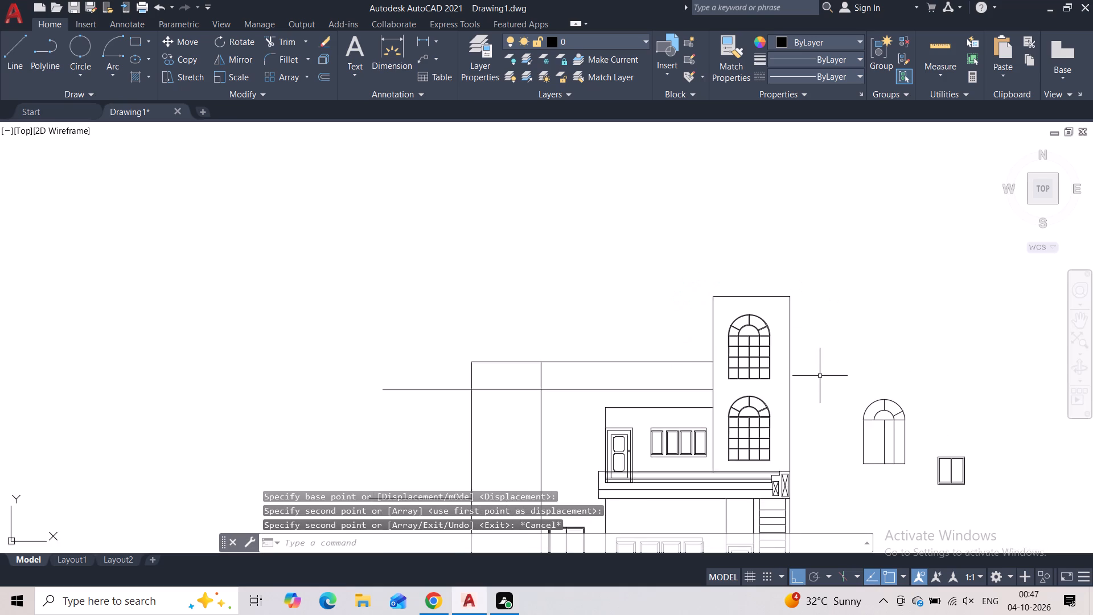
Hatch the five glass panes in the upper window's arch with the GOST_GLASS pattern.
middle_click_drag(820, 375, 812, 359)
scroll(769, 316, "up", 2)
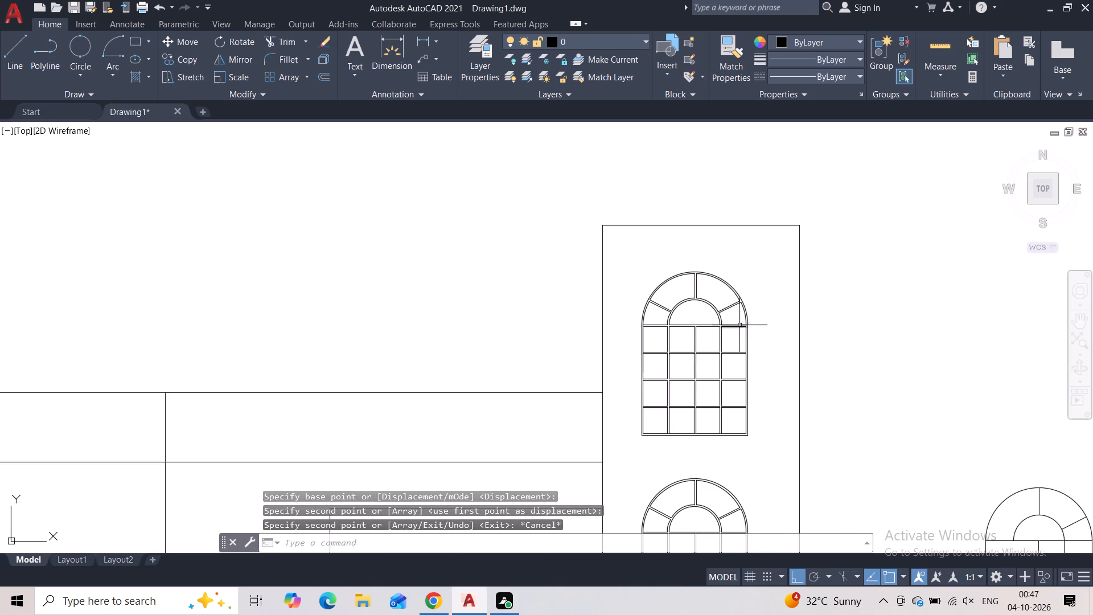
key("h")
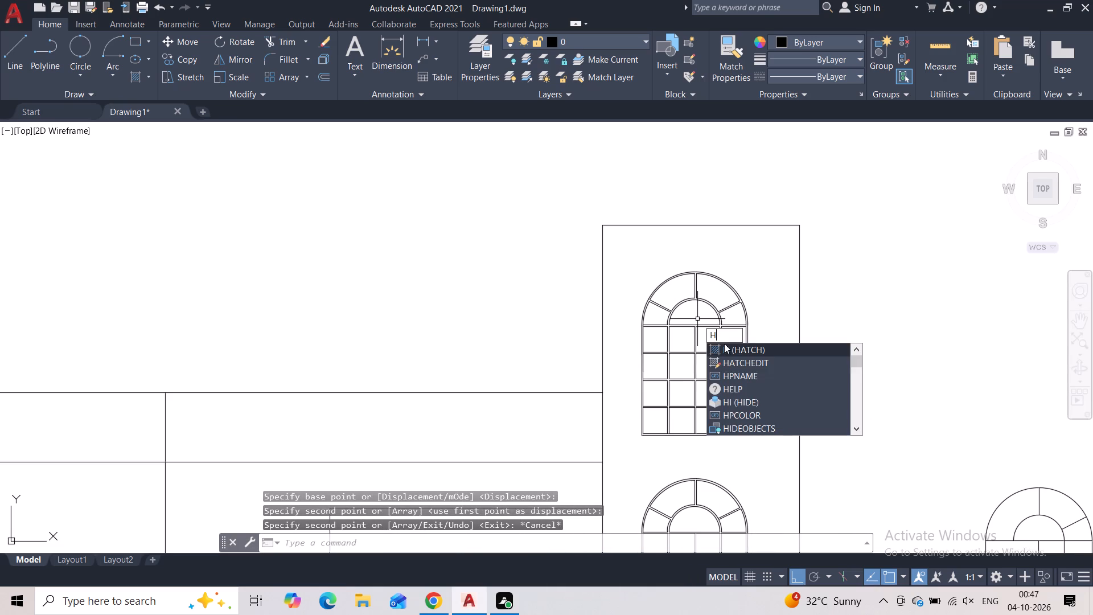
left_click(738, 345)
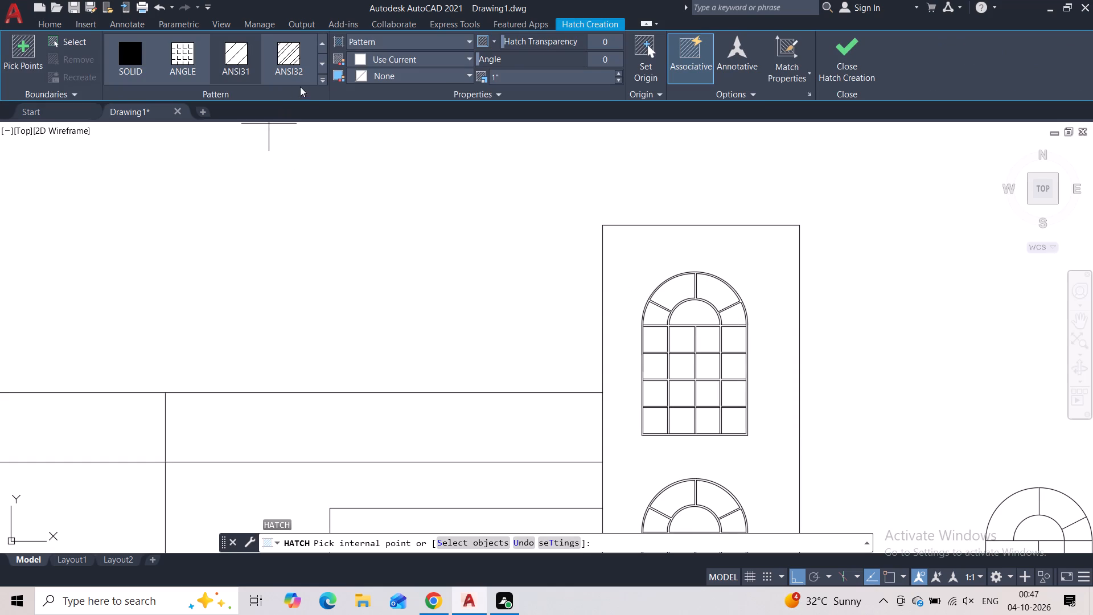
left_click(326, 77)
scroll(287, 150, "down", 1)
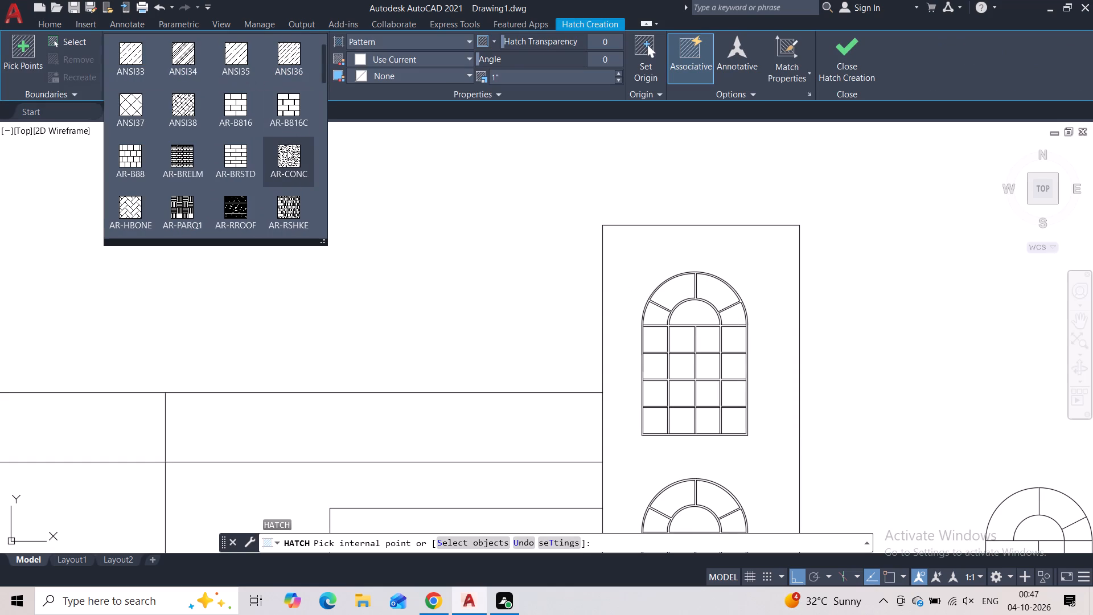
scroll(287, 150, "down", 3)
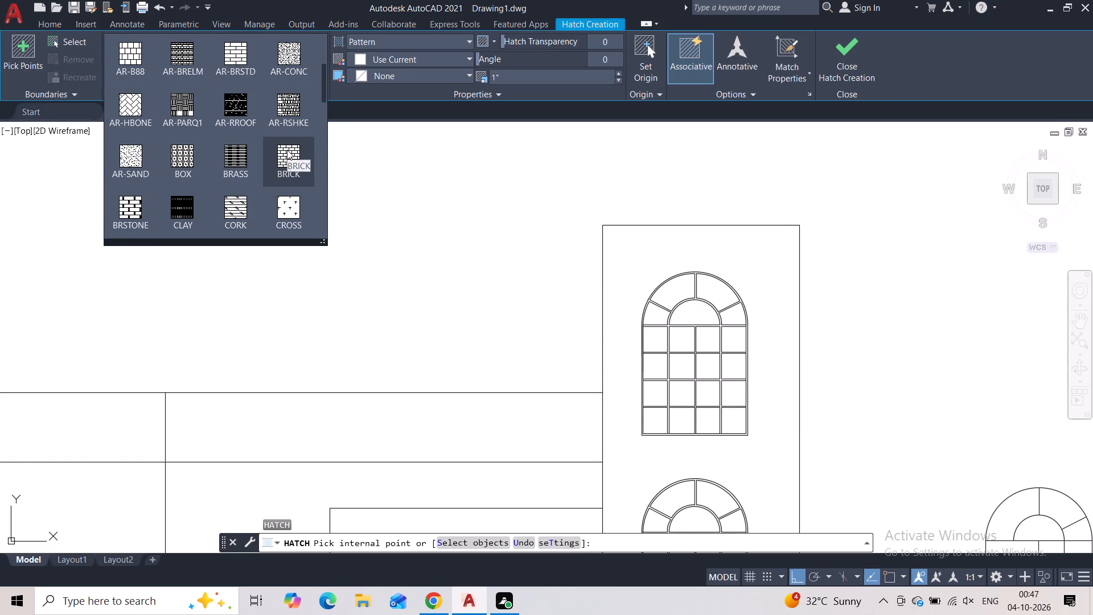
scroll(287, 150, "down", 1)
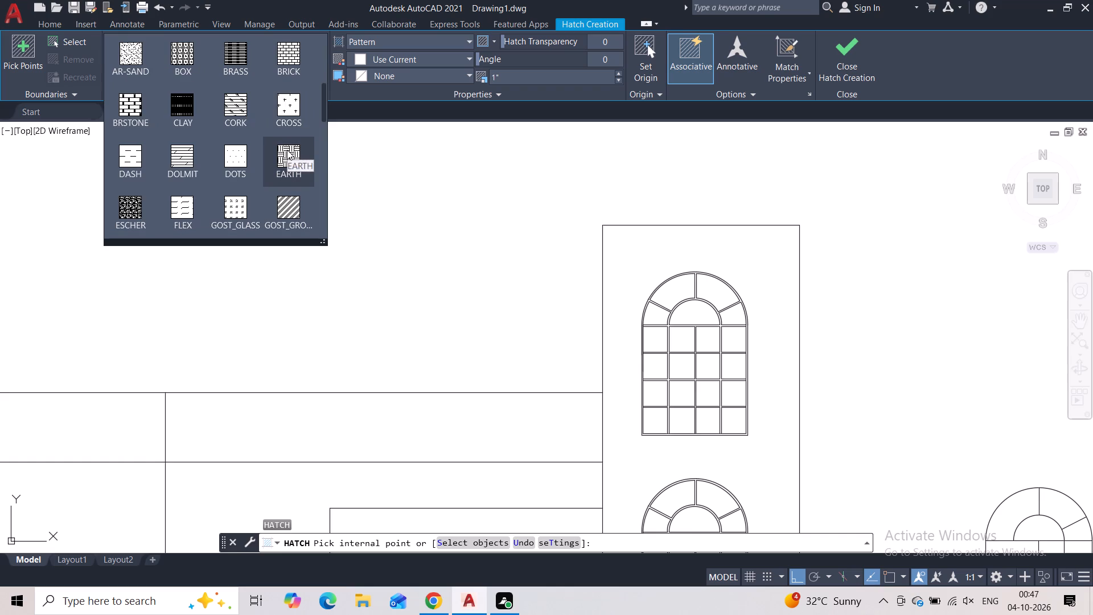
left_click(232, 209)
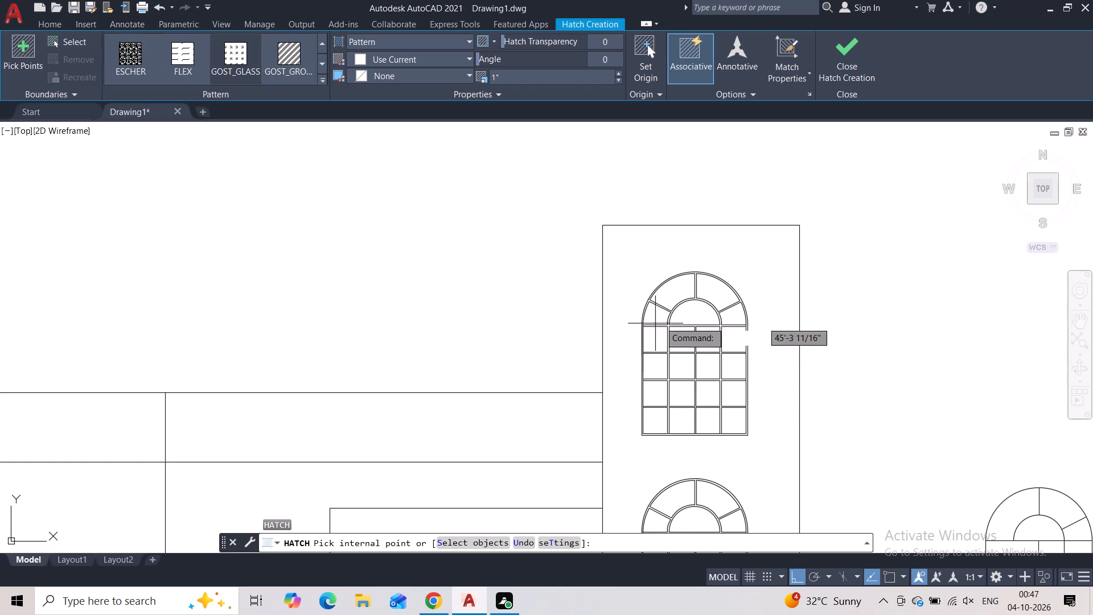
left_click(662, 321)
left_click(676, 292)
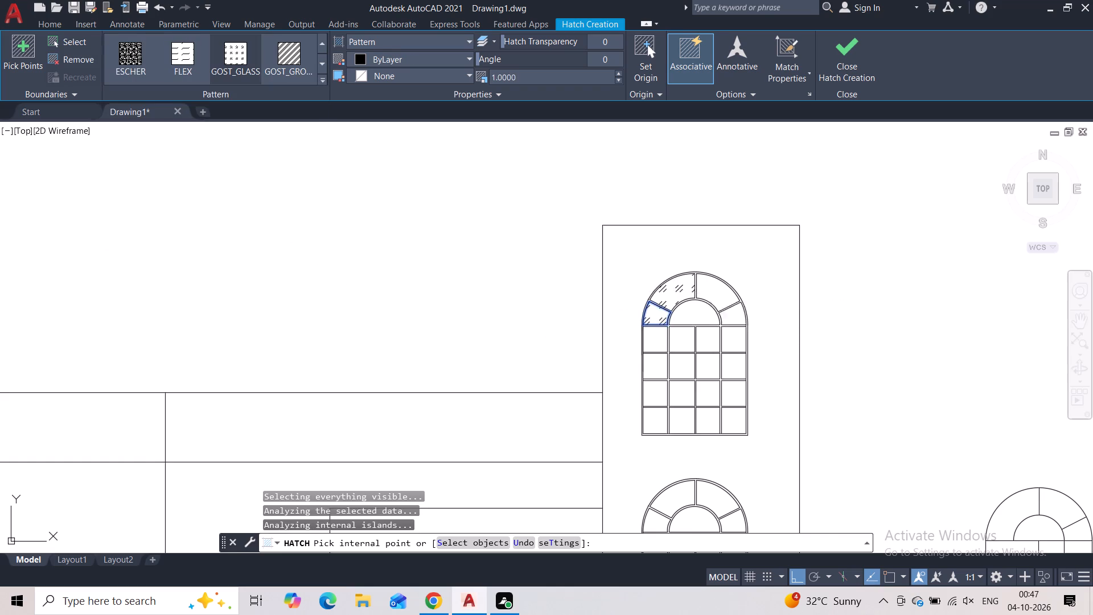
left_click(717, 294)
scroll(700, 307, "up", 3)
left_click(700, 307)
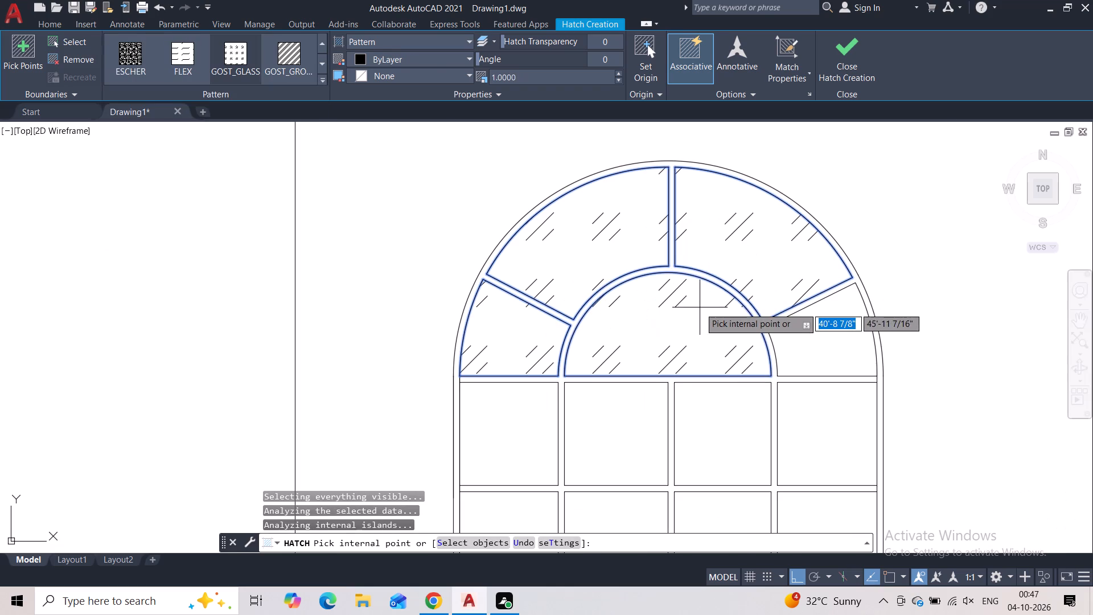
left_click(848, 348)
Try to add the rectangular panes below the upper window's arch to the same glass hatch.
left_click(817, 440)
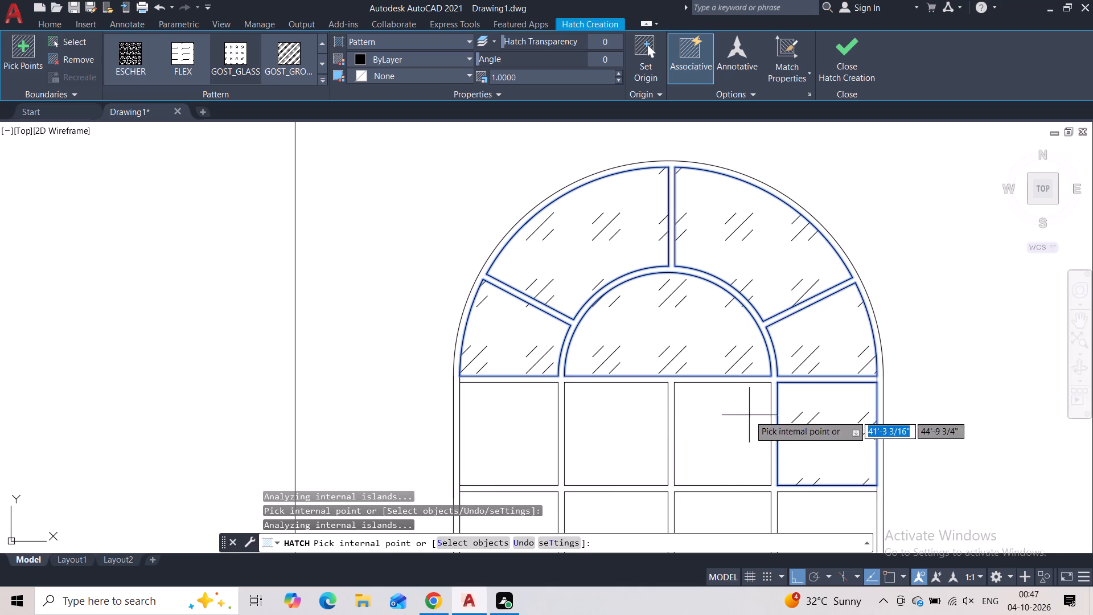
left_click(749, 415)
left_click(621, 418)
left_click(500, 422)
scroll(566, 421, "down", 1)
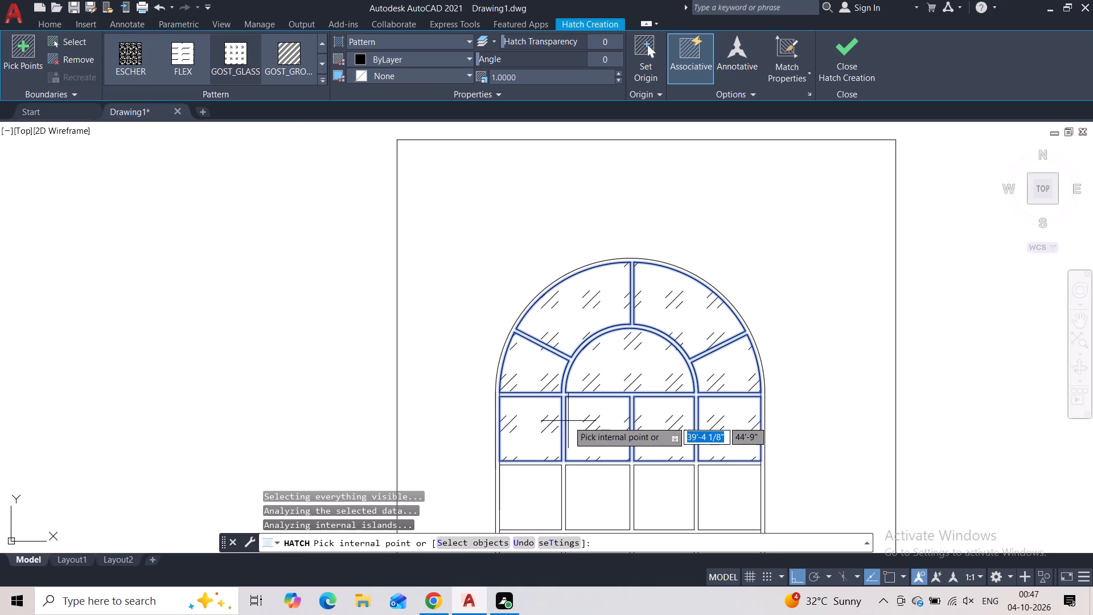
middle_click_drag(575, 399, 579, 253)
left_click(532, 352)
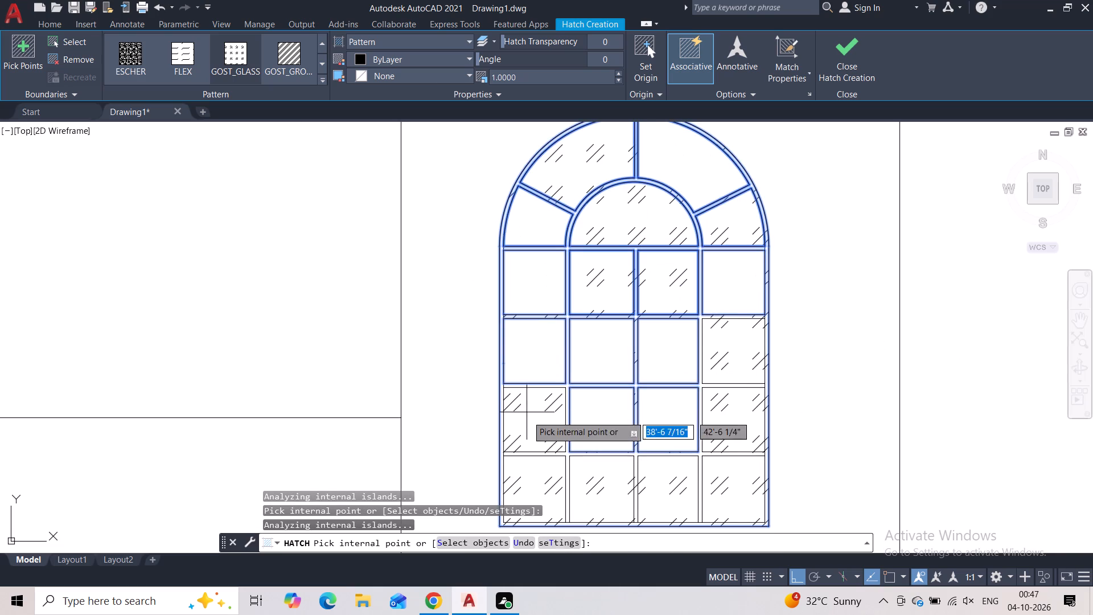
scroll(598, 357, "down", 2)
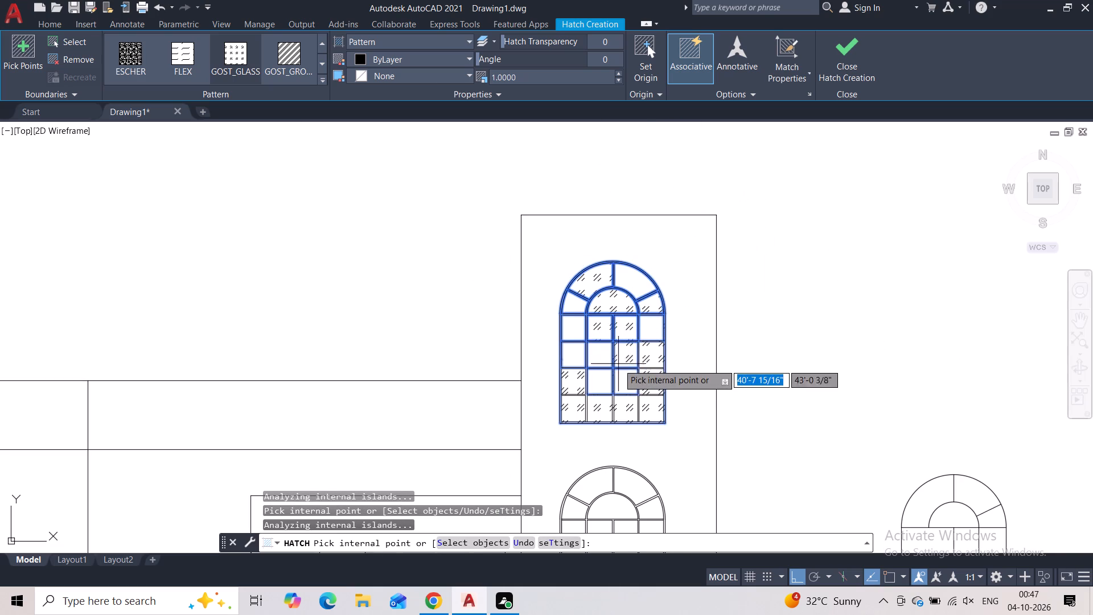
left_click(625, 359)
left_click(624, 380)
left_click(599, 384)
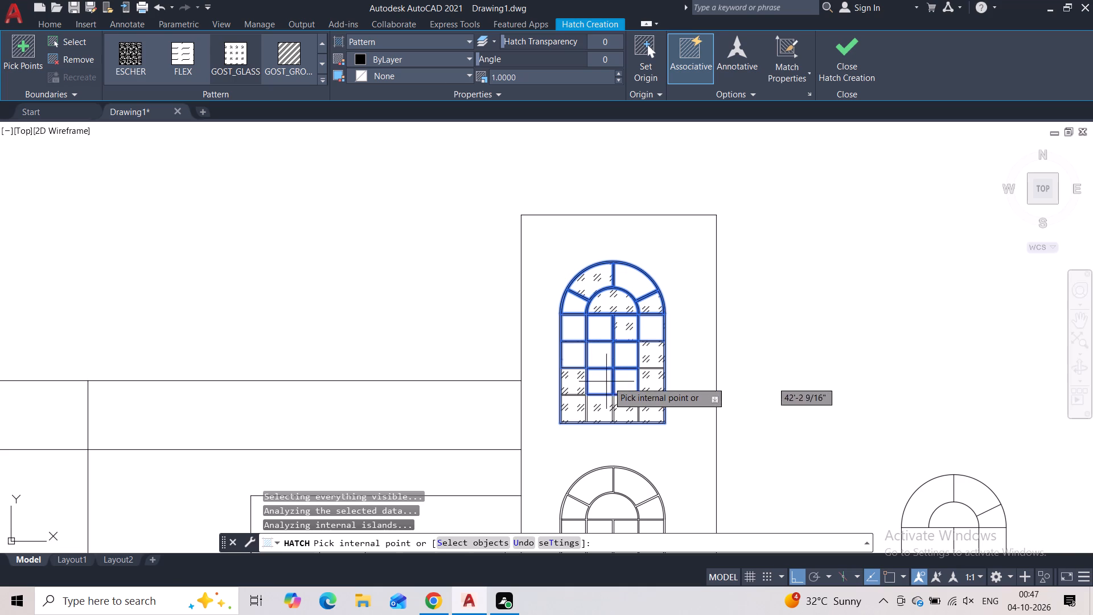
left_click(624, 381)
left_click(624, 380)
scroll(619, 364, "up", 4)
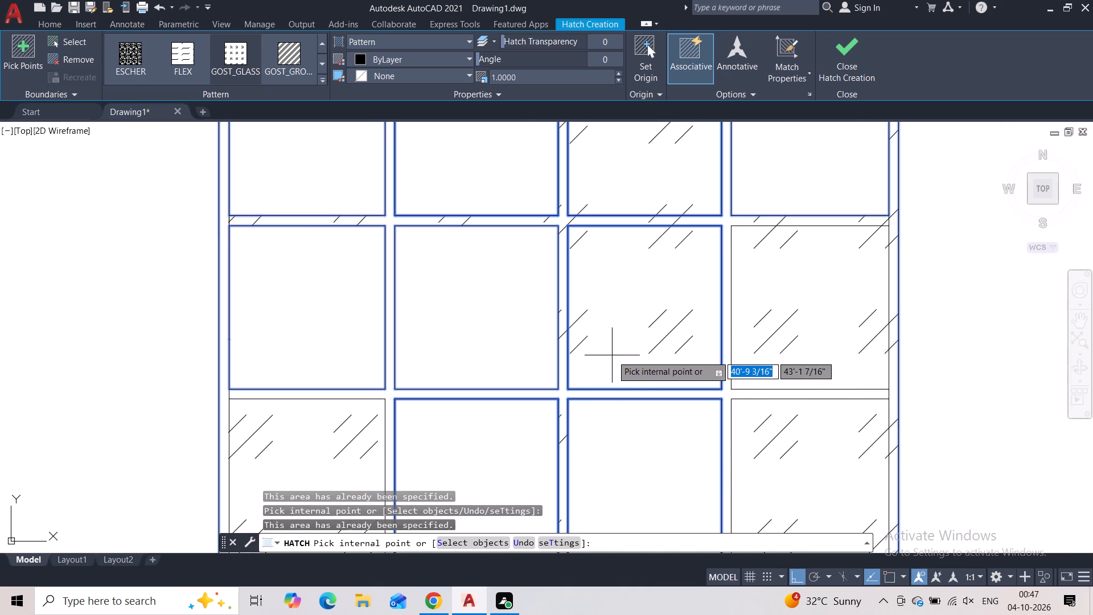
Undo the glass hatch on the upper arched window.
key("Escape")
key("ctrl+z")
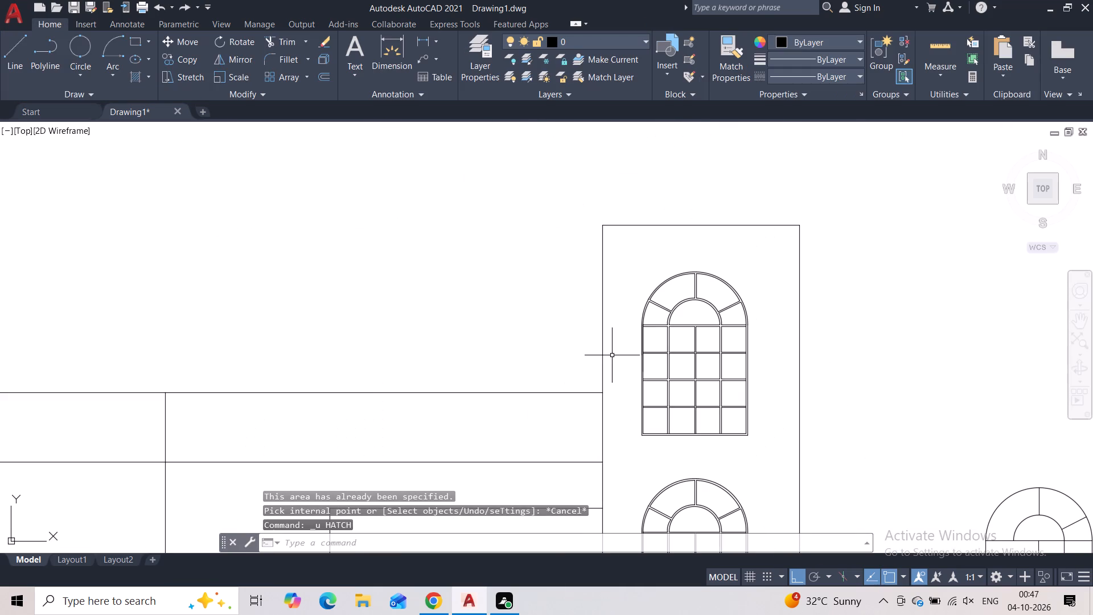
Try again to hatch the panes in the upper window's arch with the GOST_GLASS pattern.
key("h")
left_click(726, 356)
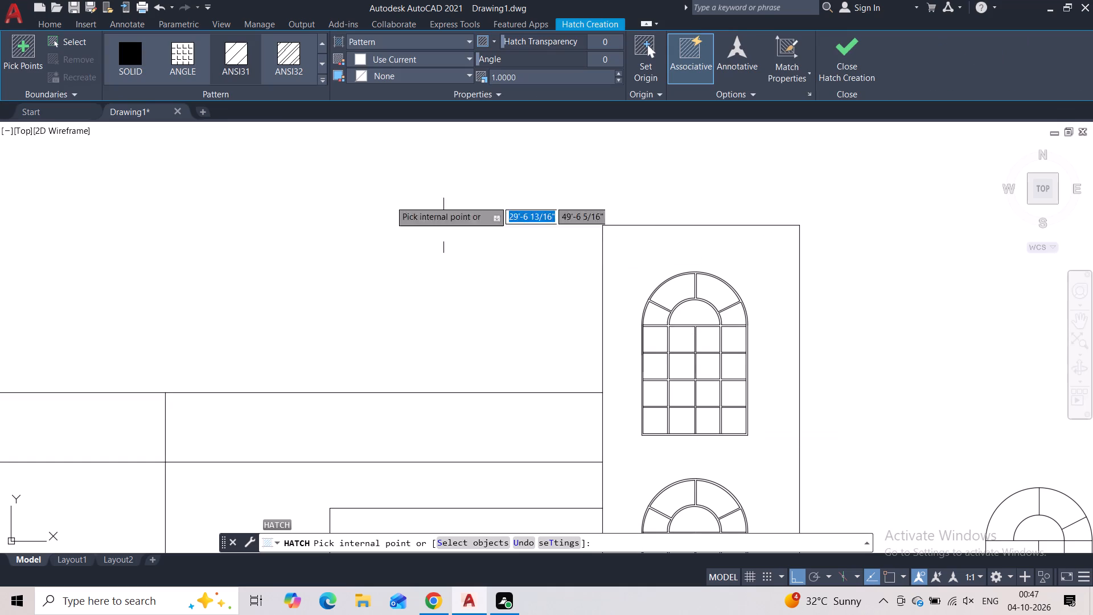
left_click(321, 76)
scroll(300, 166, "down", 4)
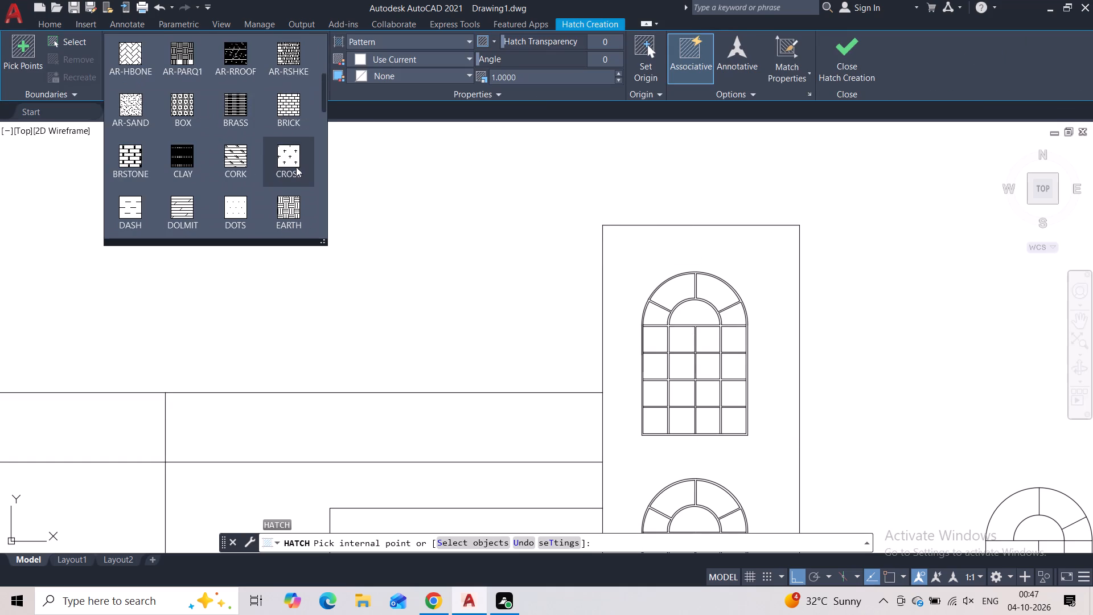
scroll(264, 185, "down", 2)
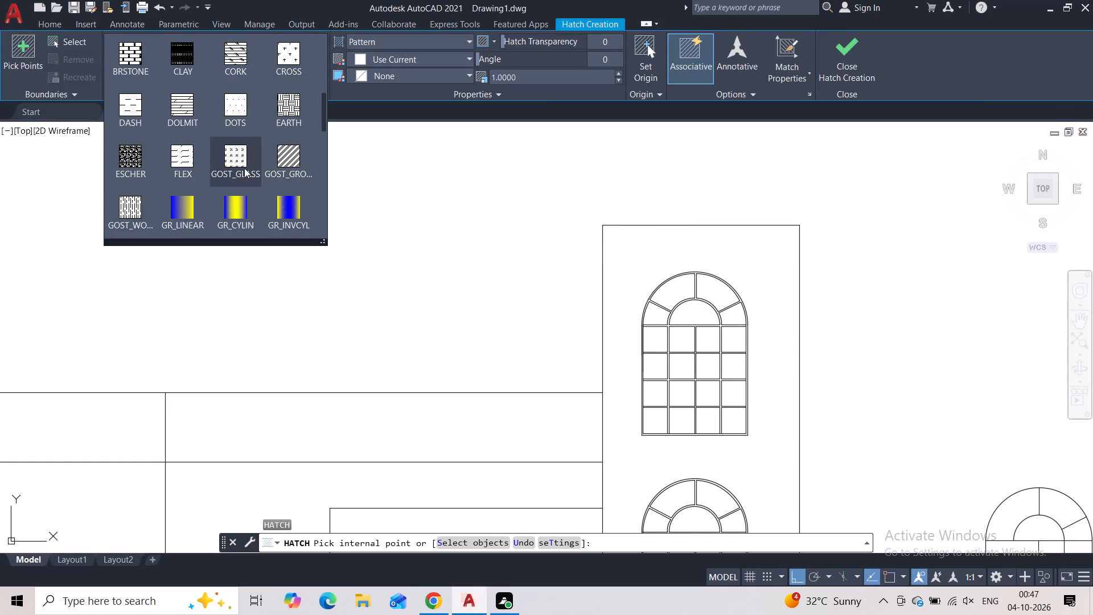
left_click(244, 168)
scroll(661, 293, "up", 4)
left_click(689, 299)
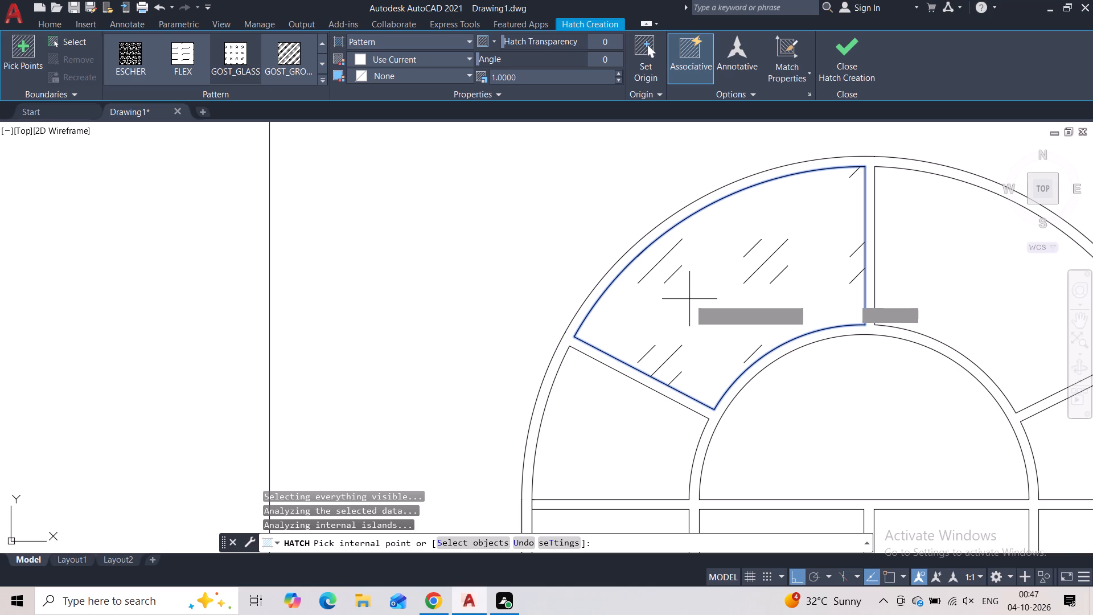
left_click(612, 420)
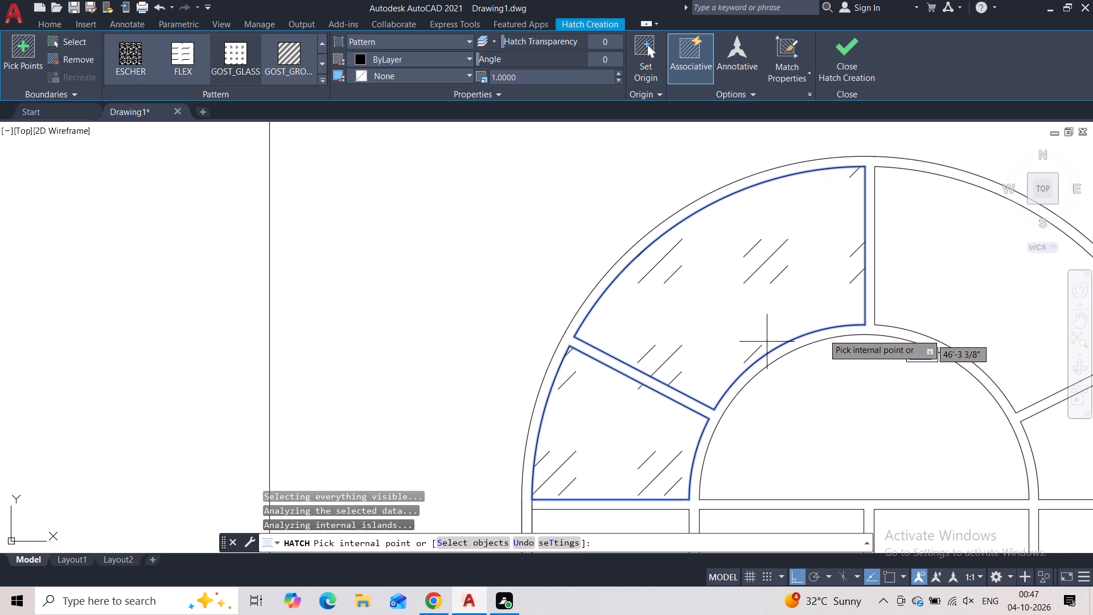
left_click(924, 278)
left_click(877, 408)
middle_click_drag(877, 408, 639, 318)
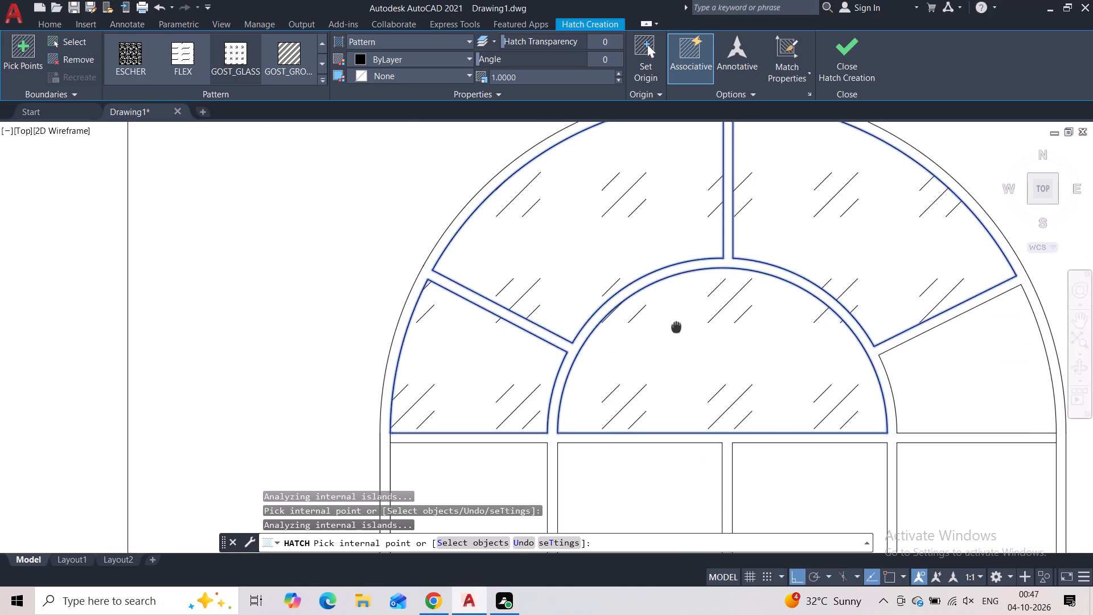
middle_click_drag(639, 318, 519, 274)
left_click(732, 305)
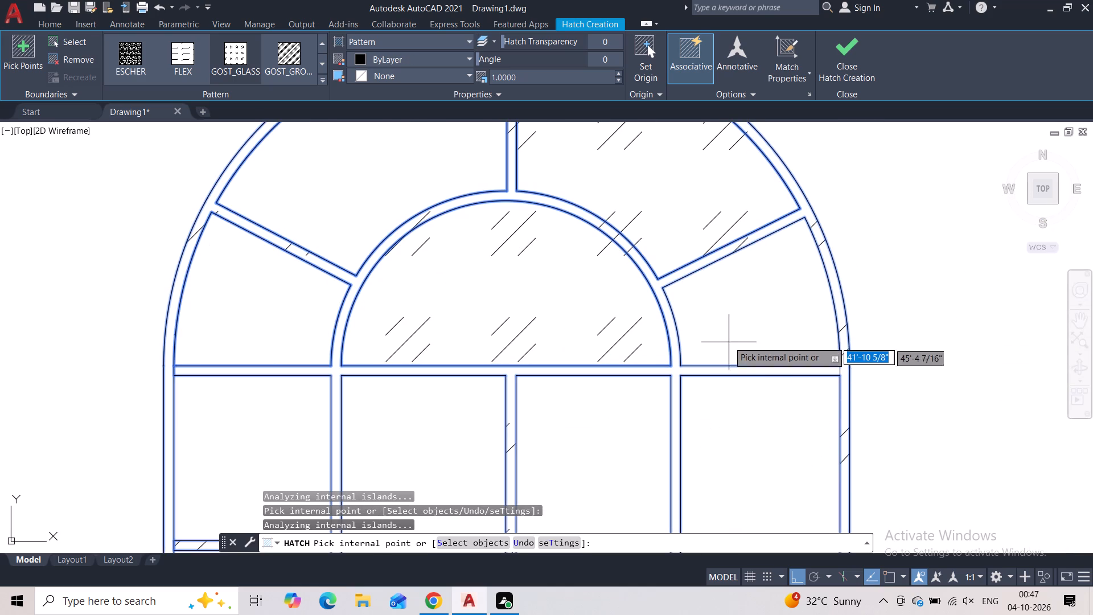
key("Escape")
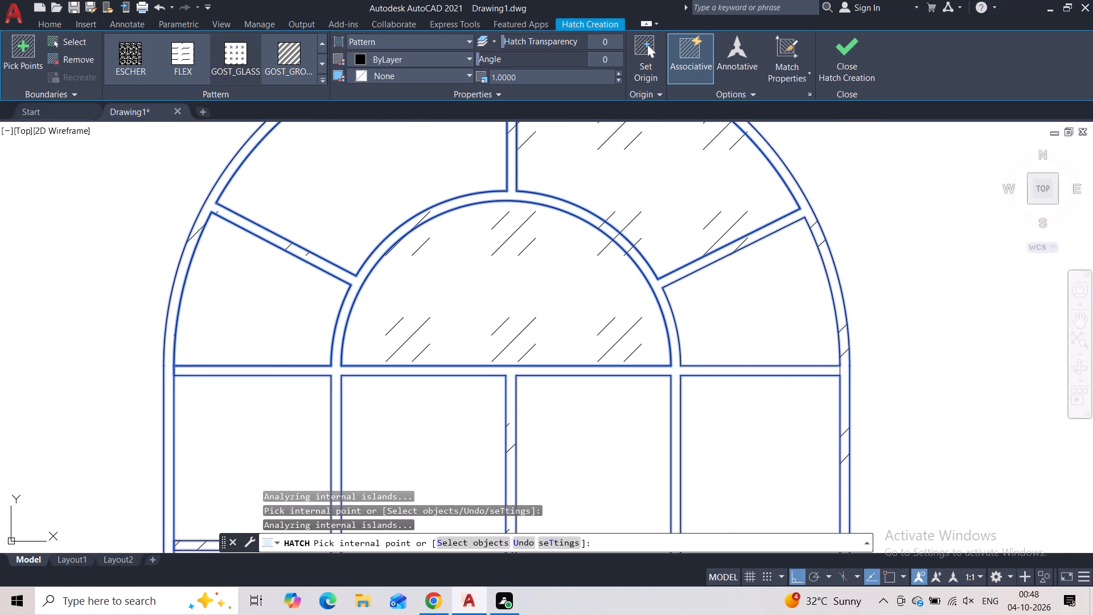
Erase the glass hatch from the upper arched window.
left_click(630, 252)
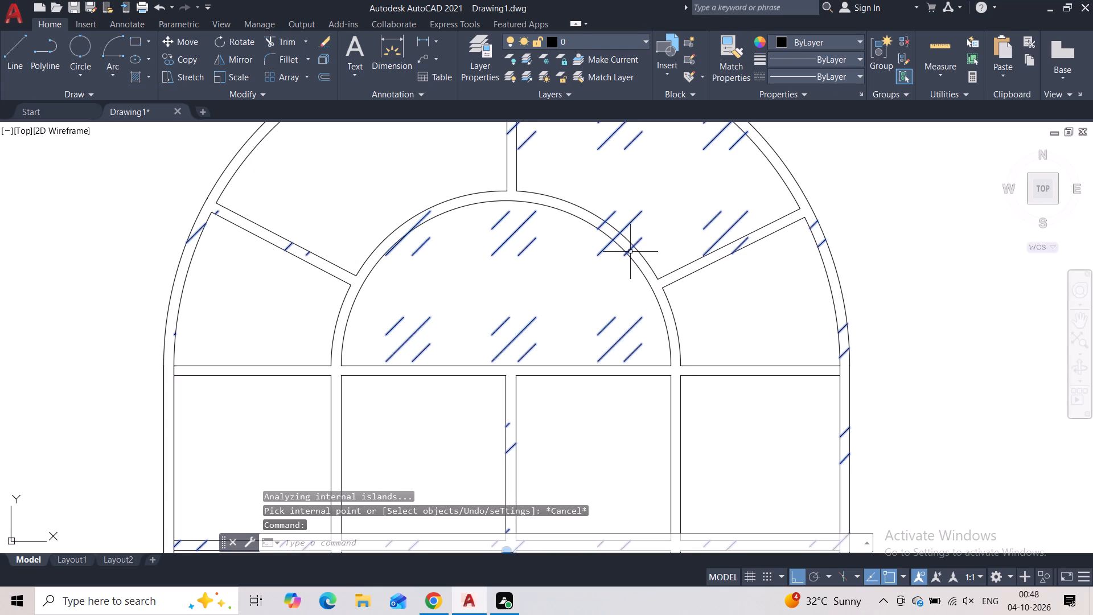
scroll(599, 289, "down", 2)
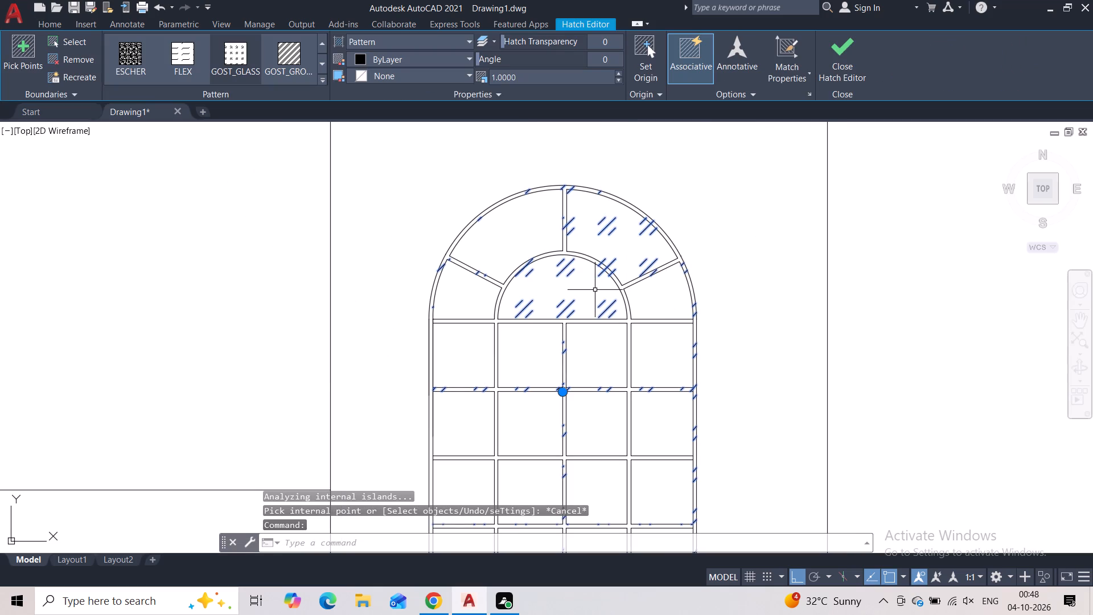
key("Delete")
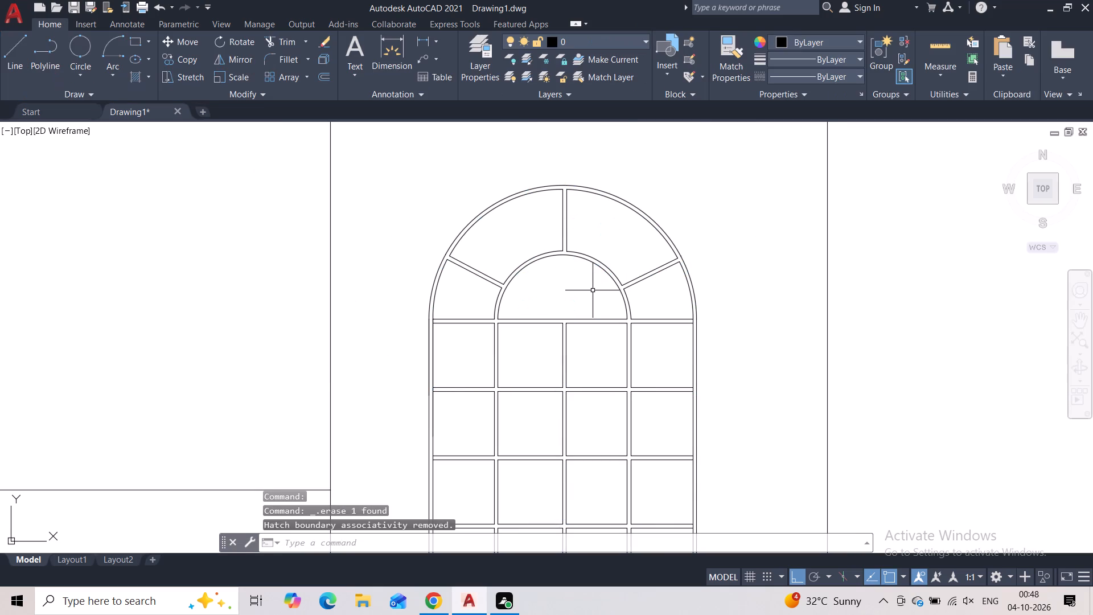
Start a GOST_GLASS hatch on the upper arched window, filling the arch's lower-left pane and the four rectangular panes in the leftmost column.
key("h")
left_click(476, 289)
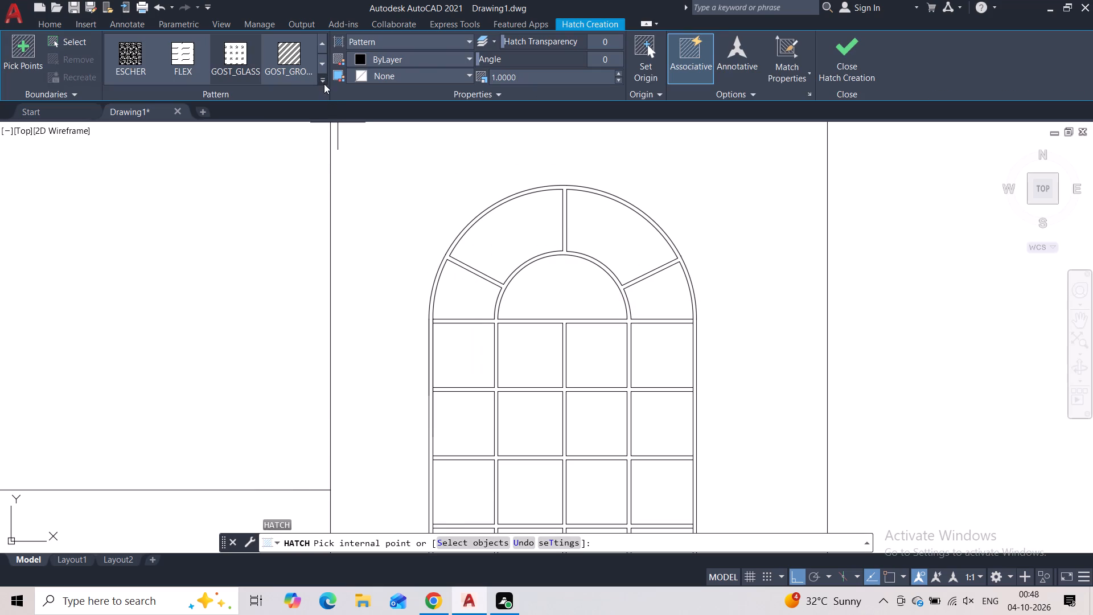
left_click(323, 83)
scroll(292, 216, "down", 4)
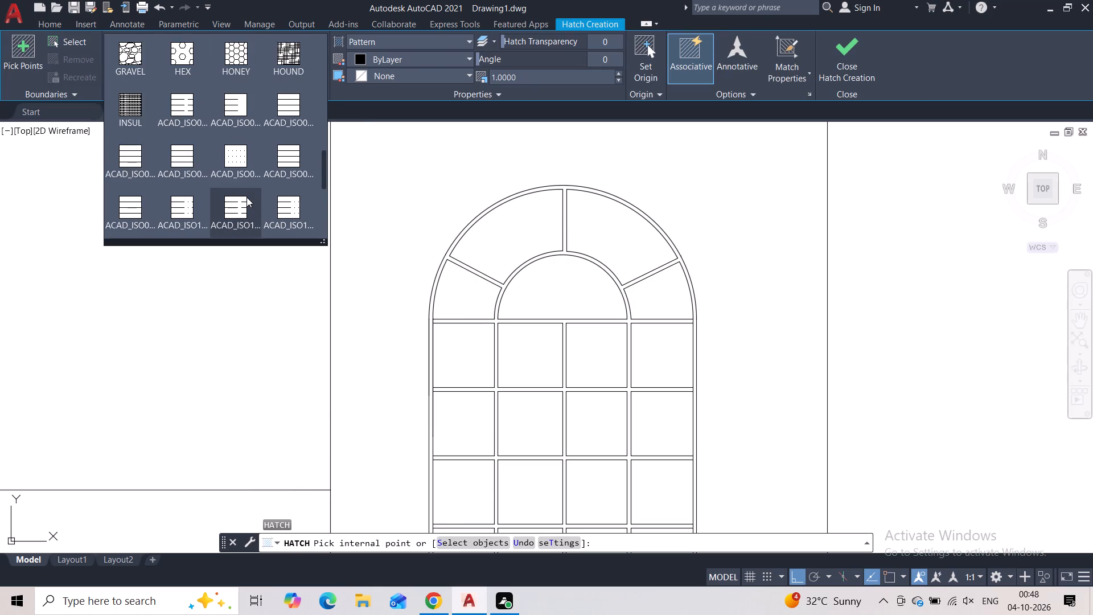
scroll(246, 197, "down", 3)
scroll(245, 198, "up", 5)
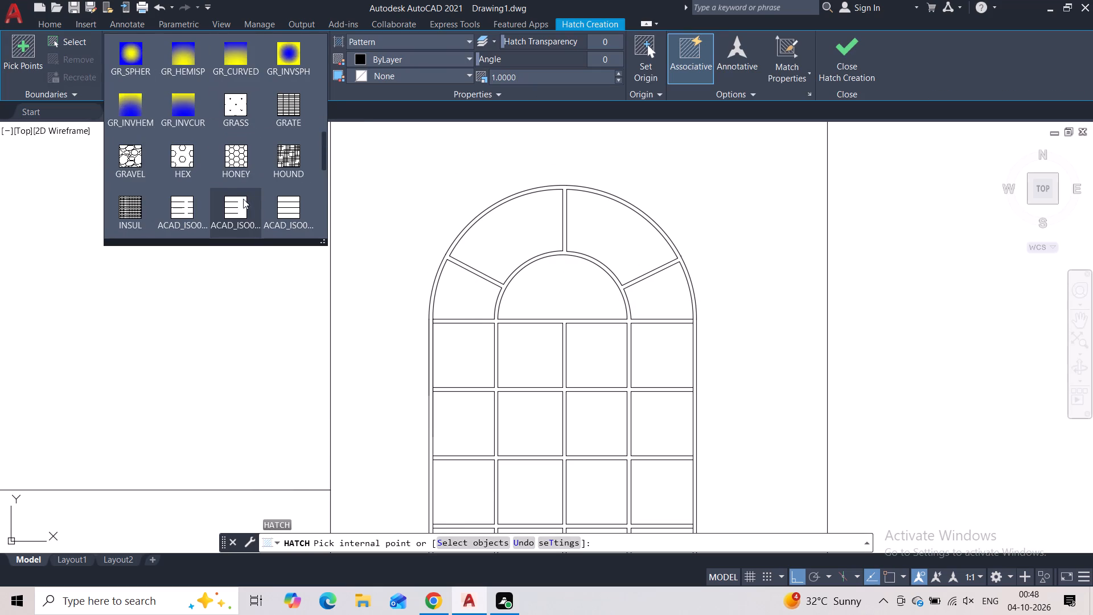
scroll(222, 159, "up", 3)
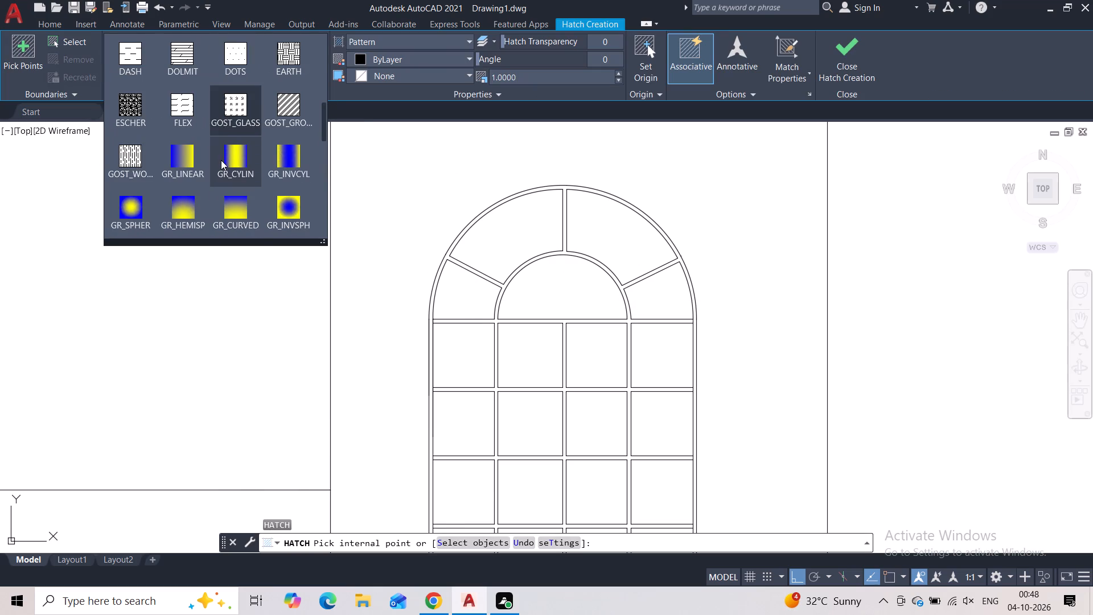
left_click(228, 120)
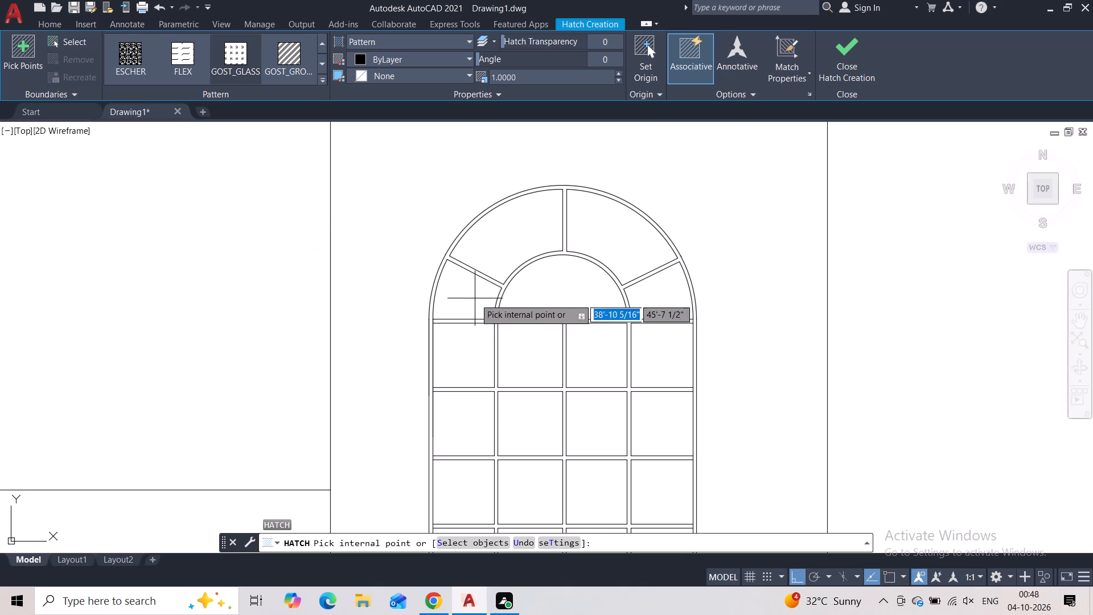
left_click(456, 293)
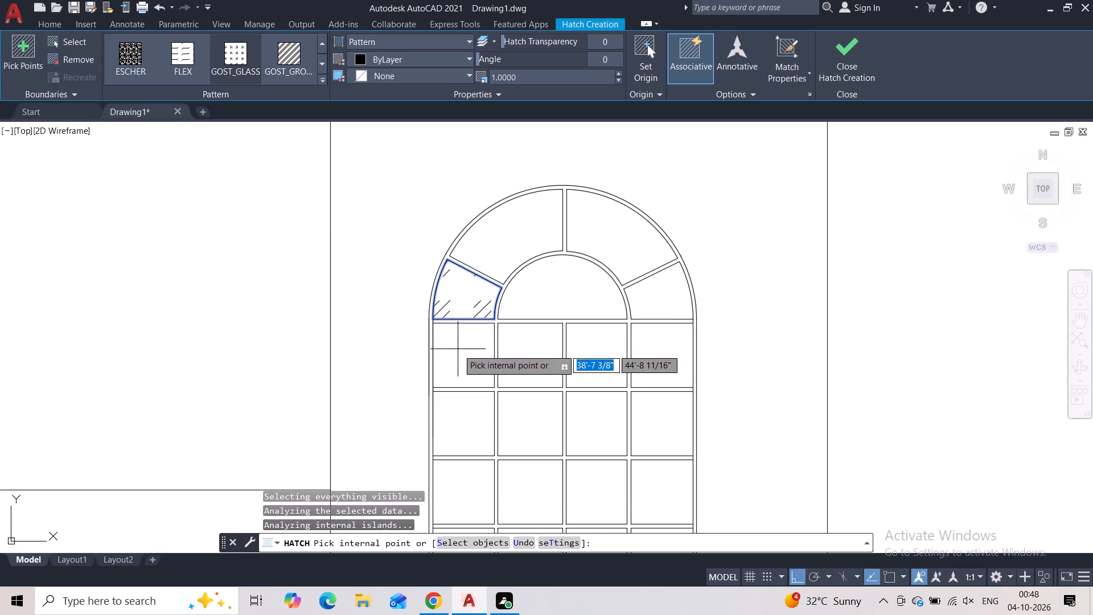
left_click(458, 349)
left_click(461, 422)
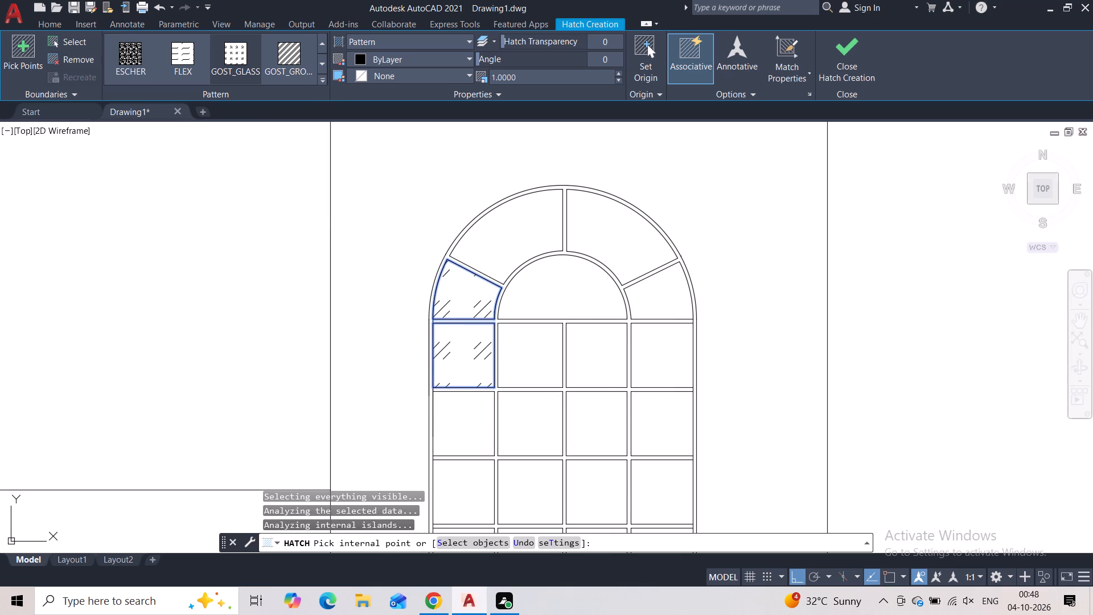
left_click(460, 484)
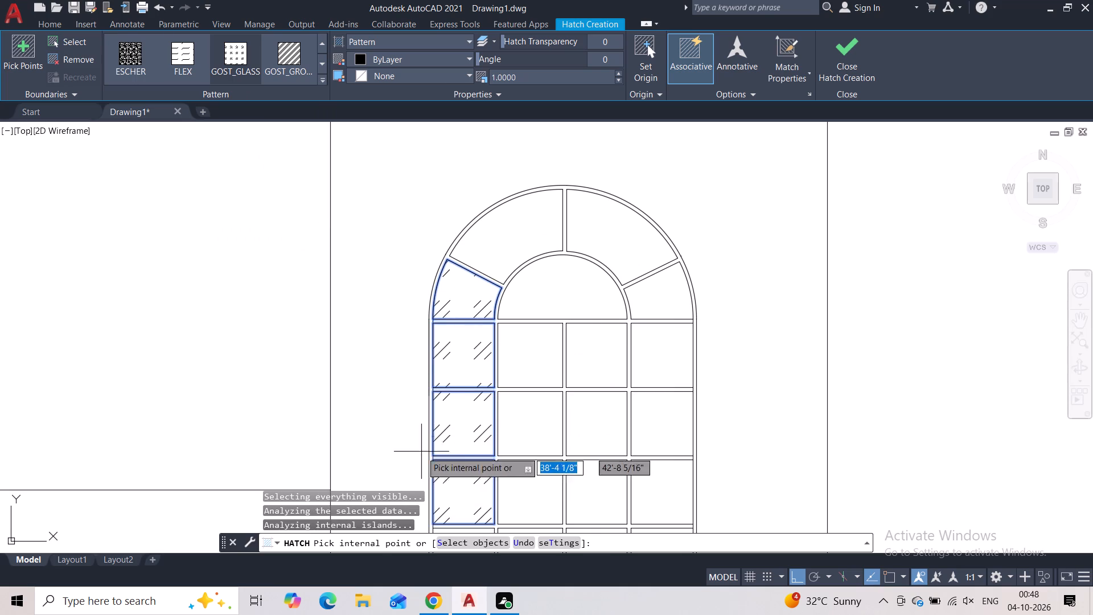
middle_click_drag(396, 421, 367, 305)
left_click(432, 452)
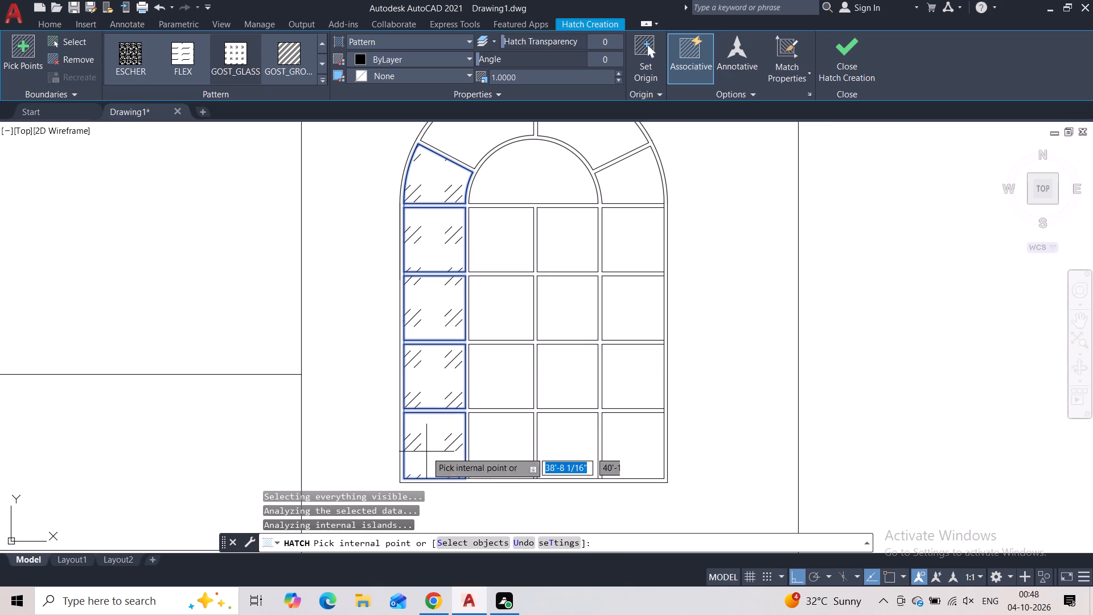
Add the rectangular panes in the window's other three columns to the same glass hatch.
left_click(499, 442)
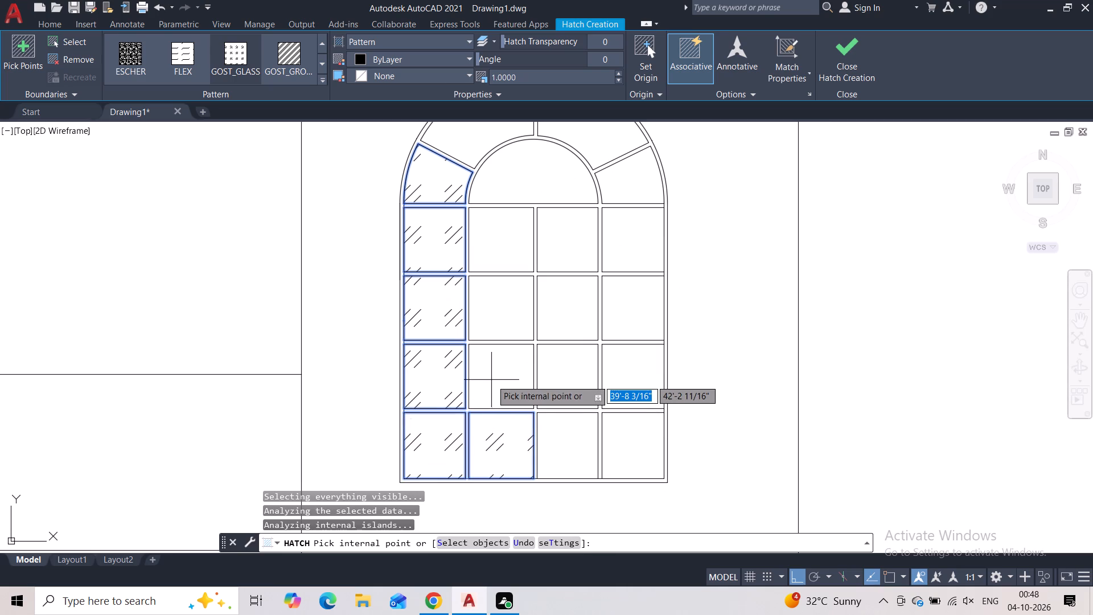
left_click(492, 375)
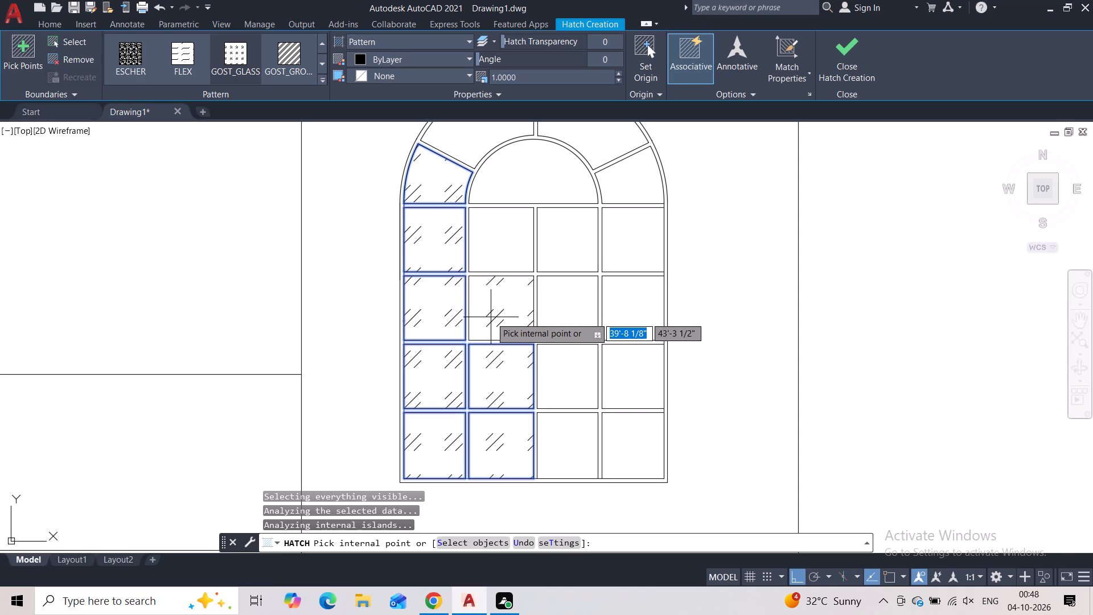
left_click(491, 317)
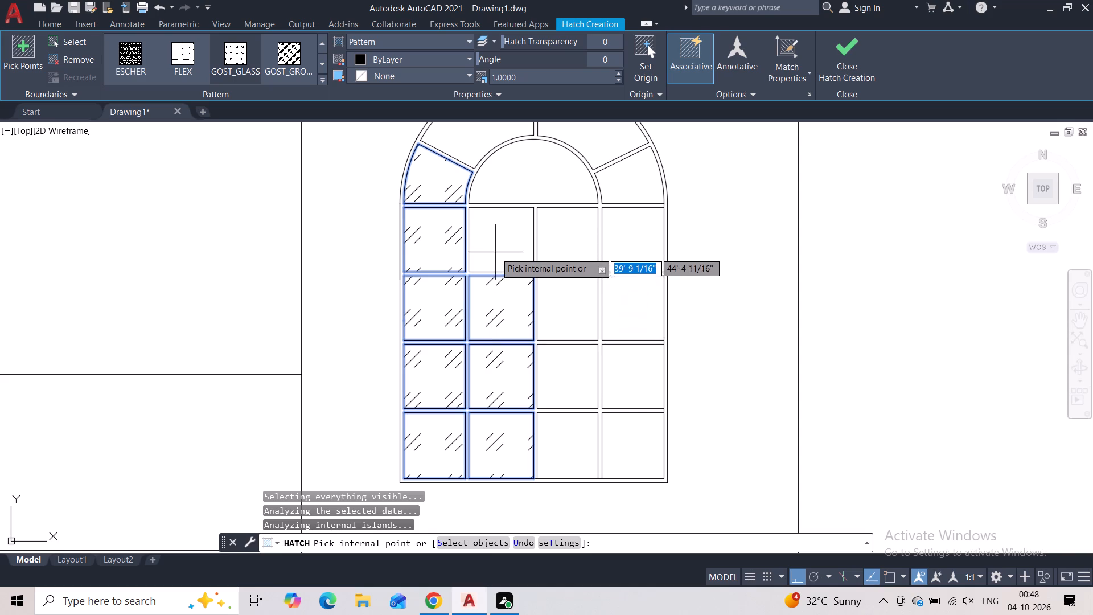
left_click(495, 241)
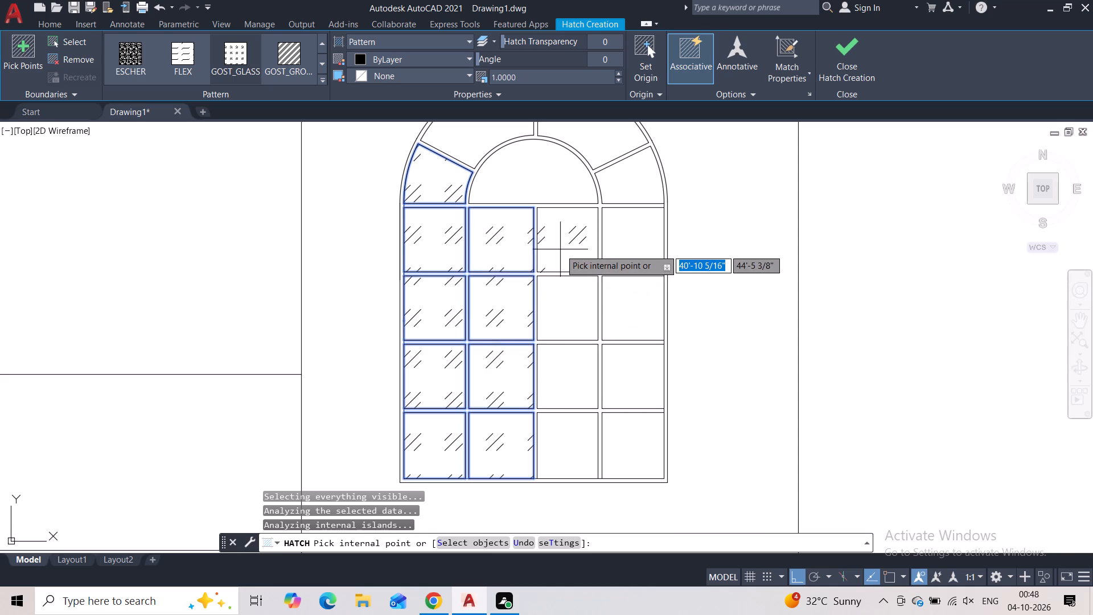
left_click(560, 249)
left_click(561, 293)
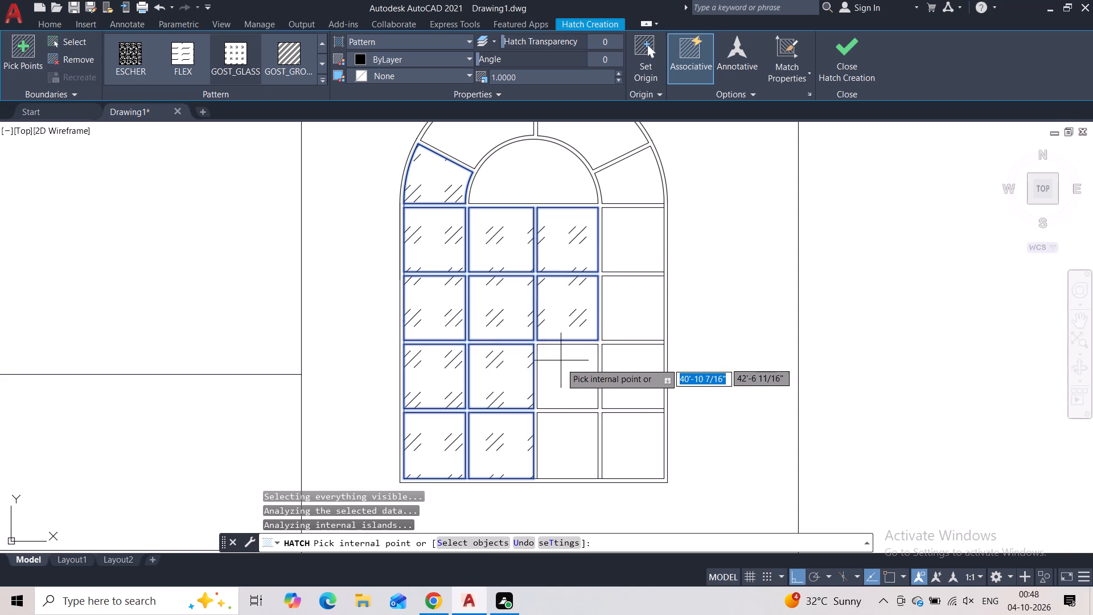
left_click(561, 364)
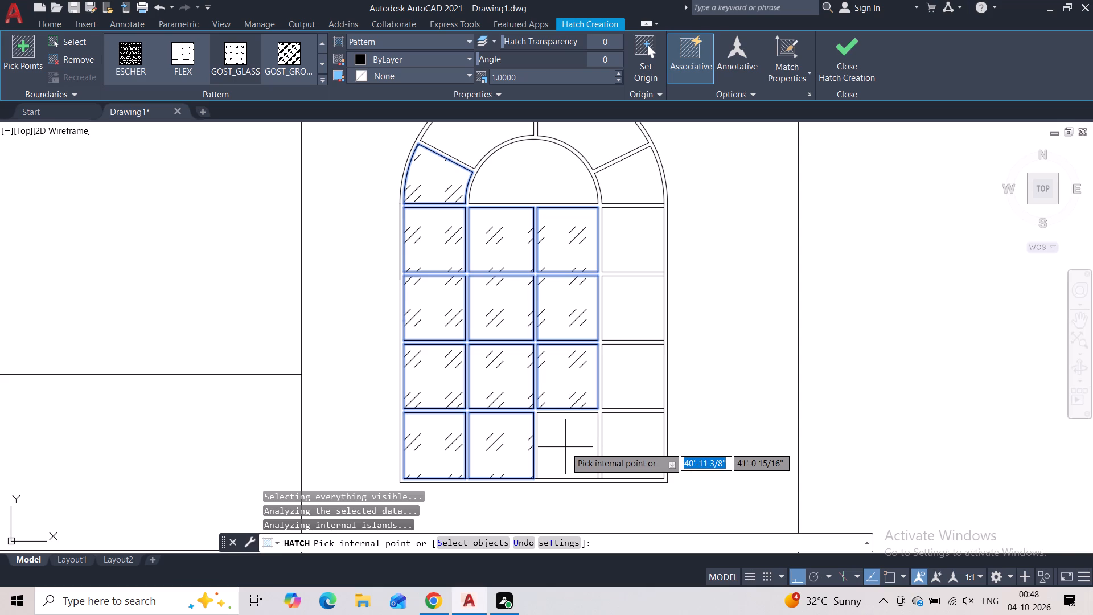
left_click(568, 441)
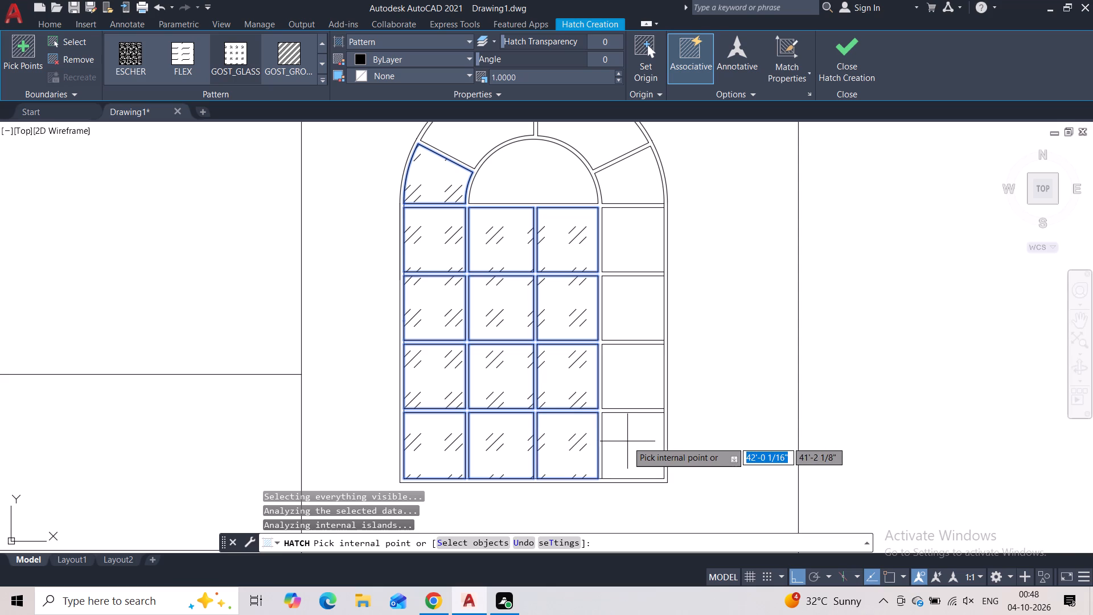
left_click(627, 441)
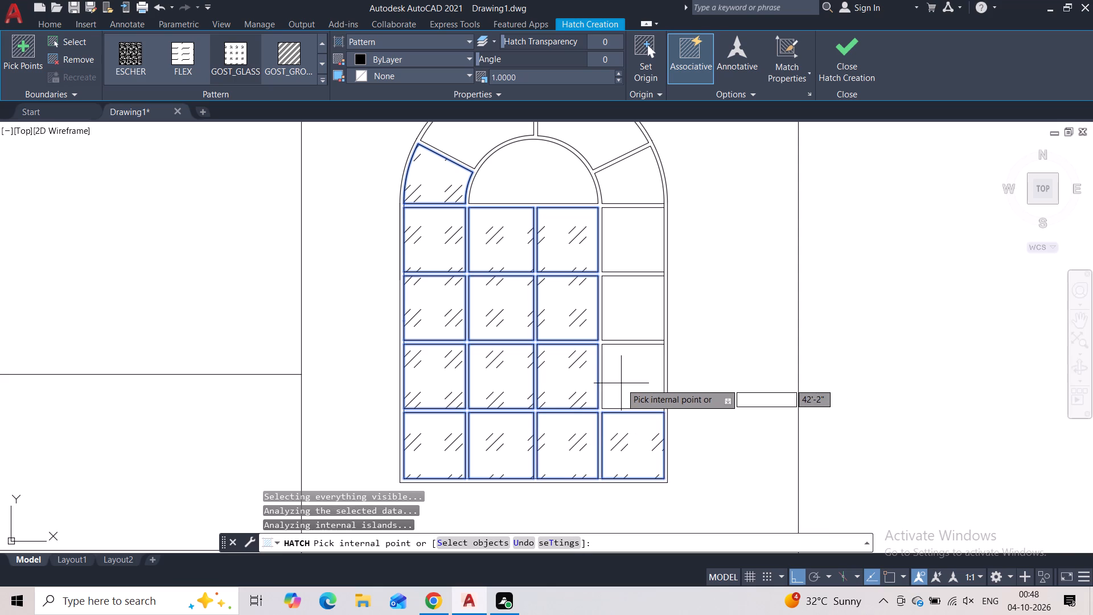
left_click(624, 375)
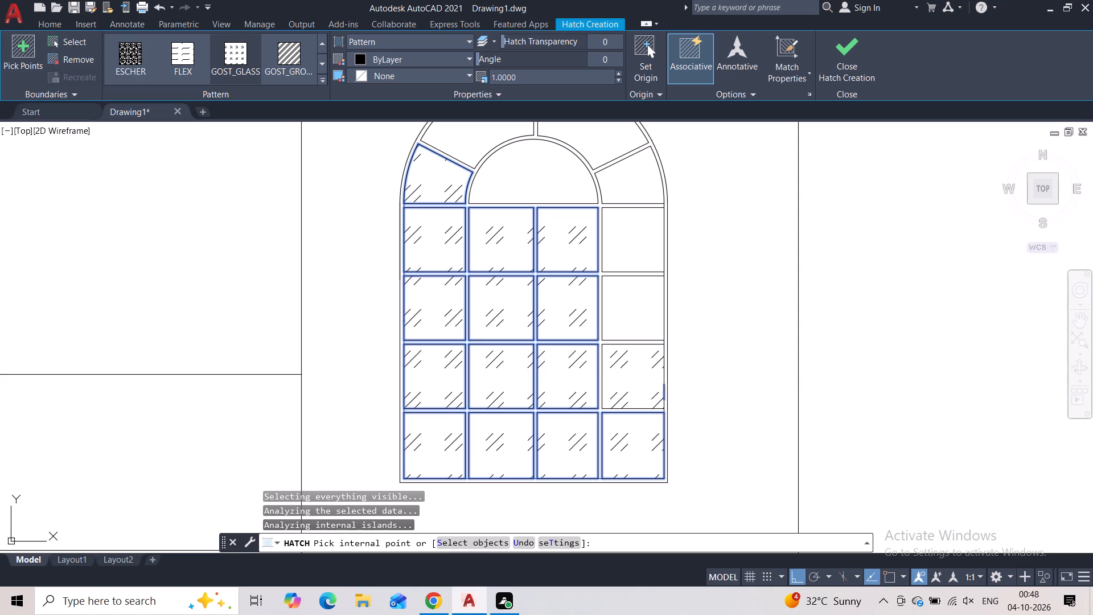
left_click(626, 305)
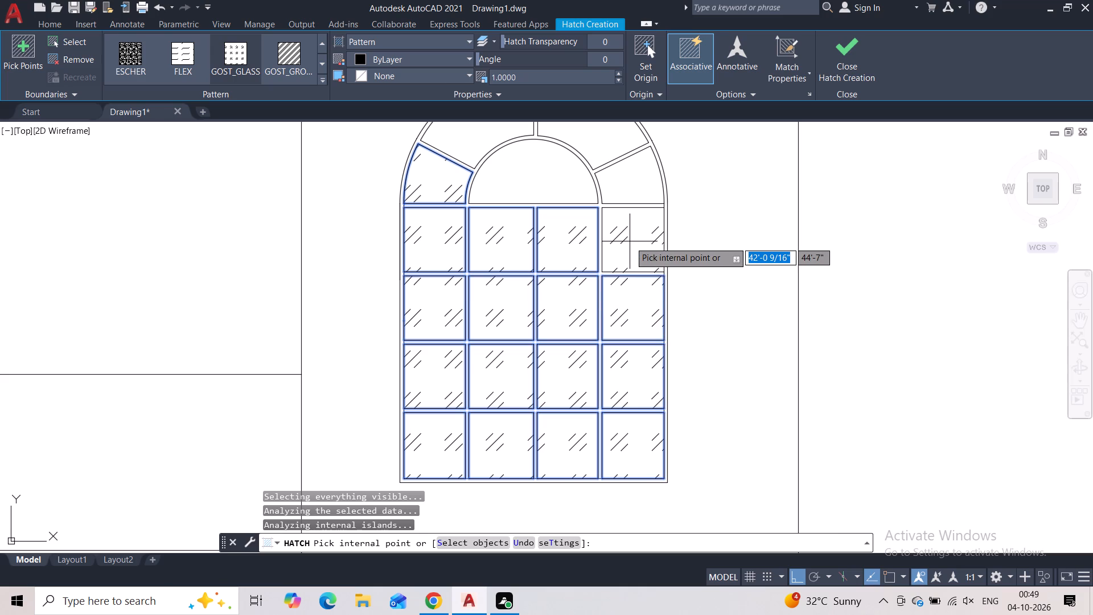
left_click(630, 241)
Add the semicircular centre pane and the three remaining outer arch panes to the glass hatch and finish it.
middle_click_drag(550, 170, 524, 256)
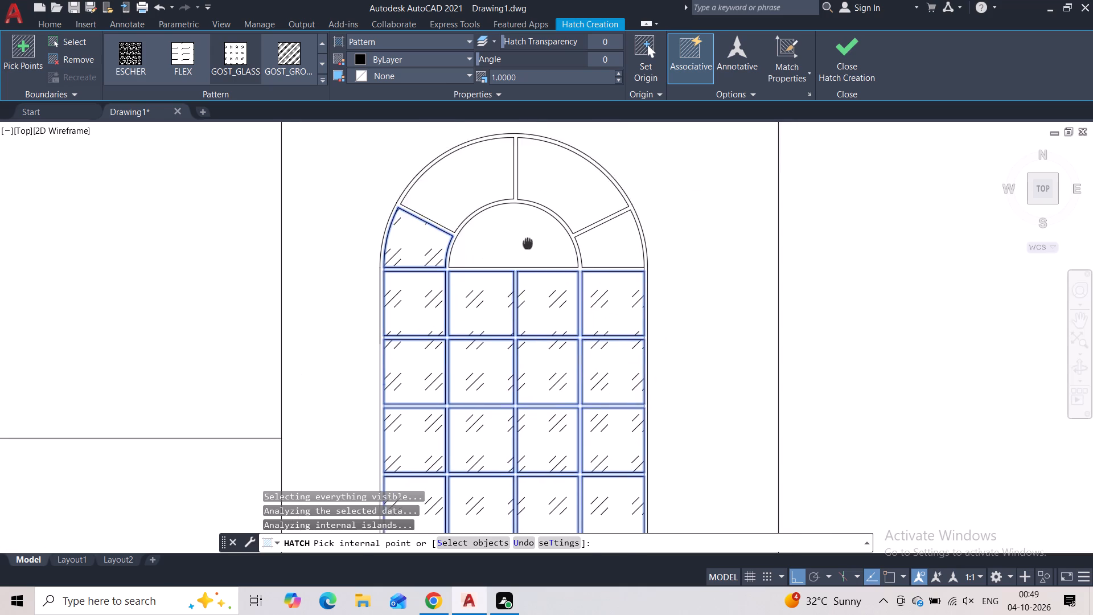
middle_click_drag(524, 256, 515, 290)
left_click(515, 290)
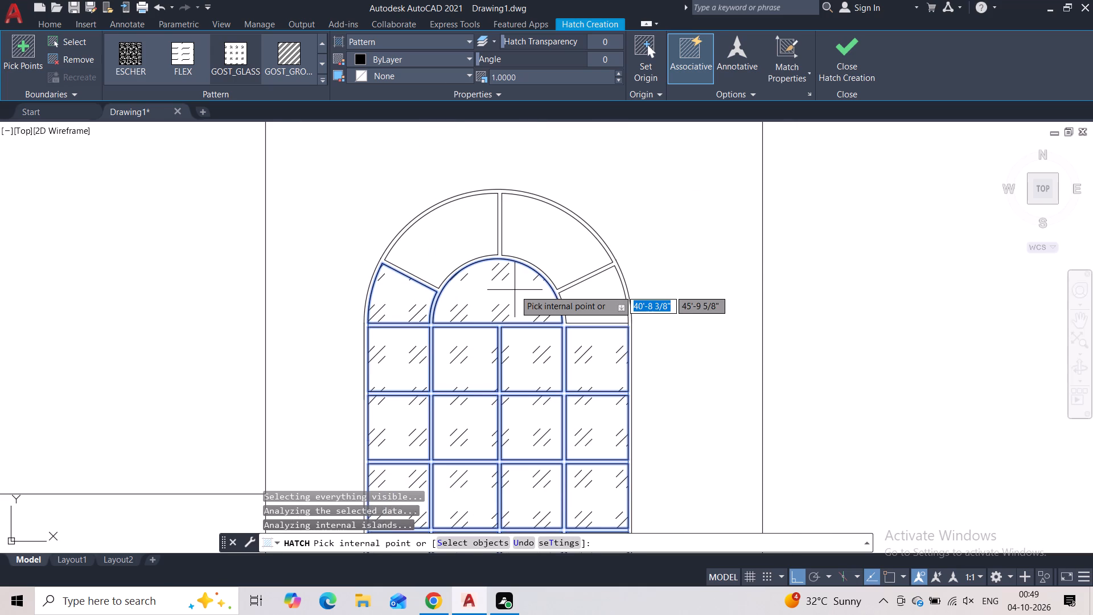
left_click(582, 297)
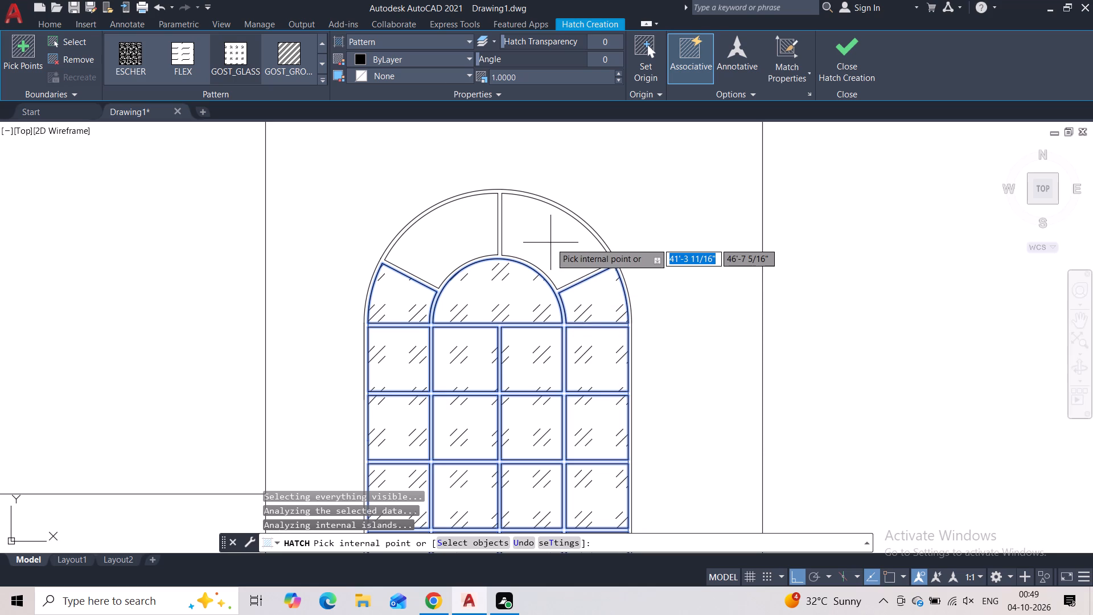
left_click(541, 231)
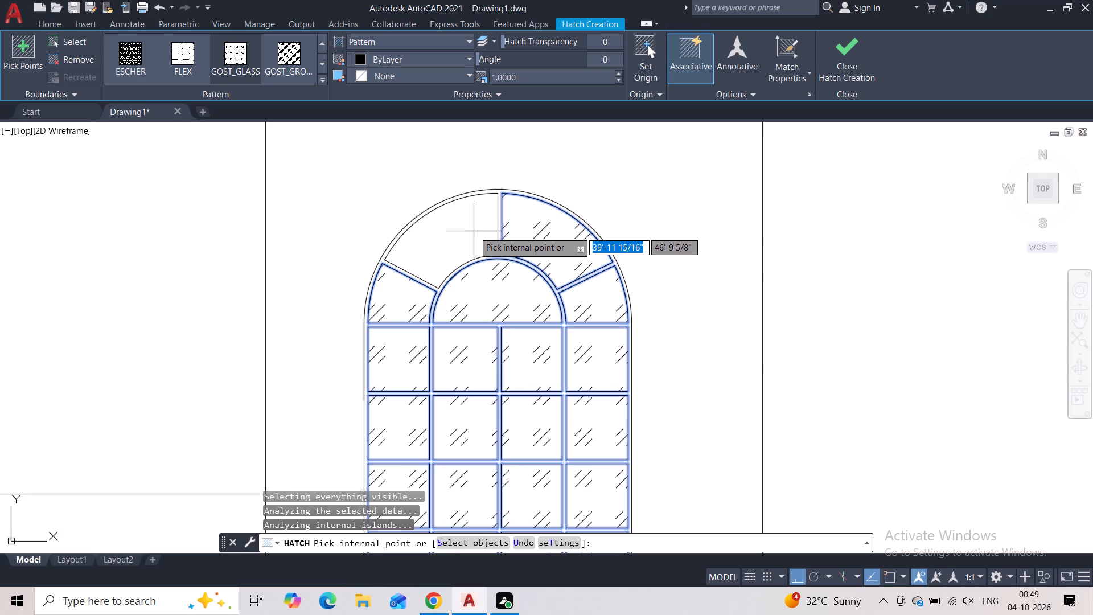
left_click(467, 231)
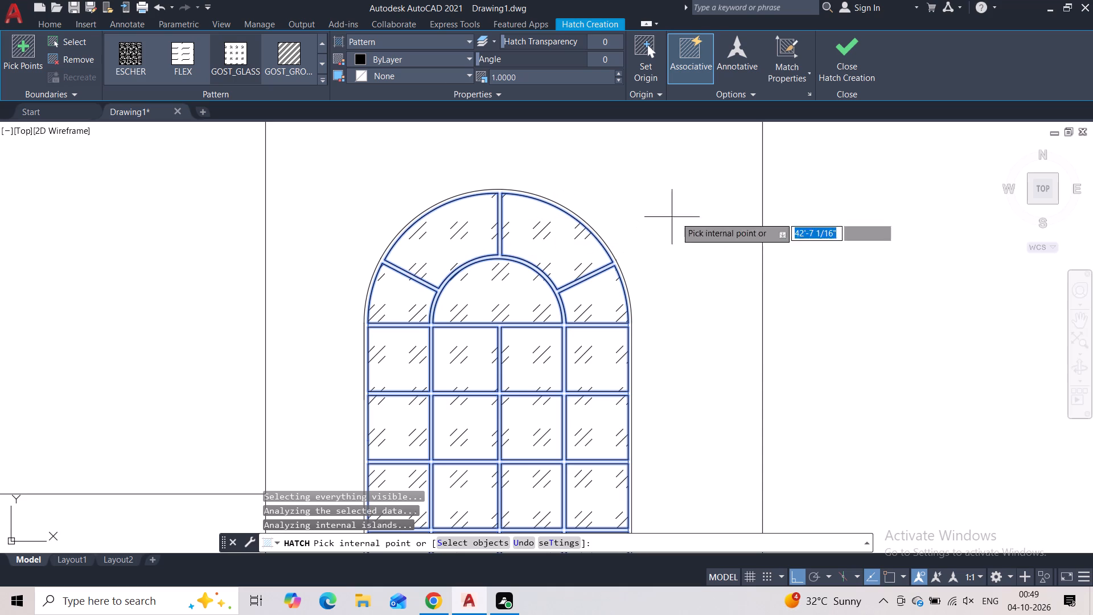
left_click(799, 220)
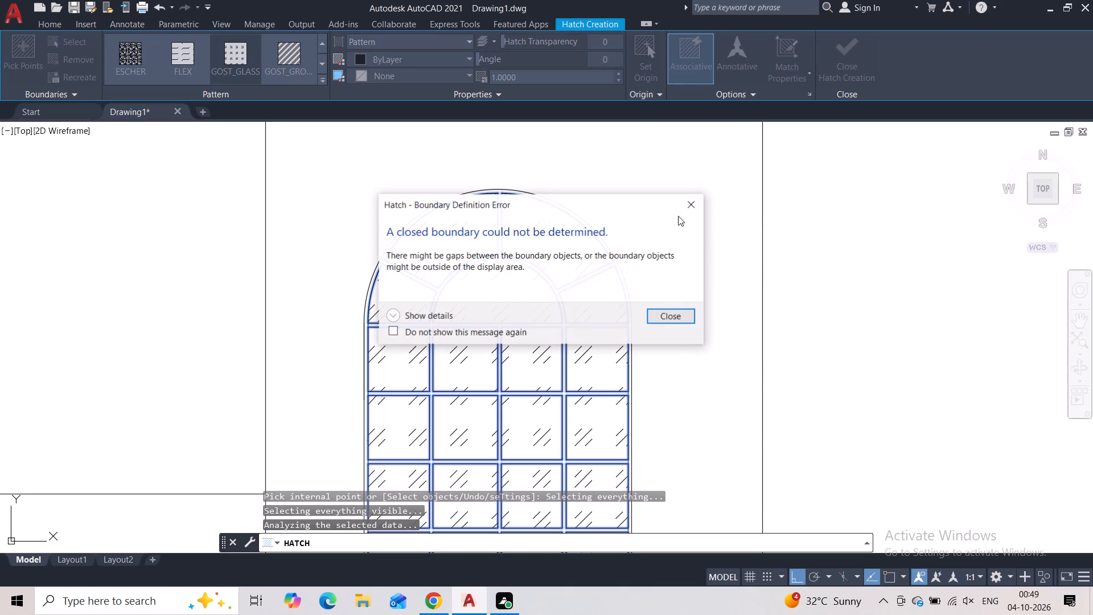
left_click(684, 208)
left_click(833, 55)
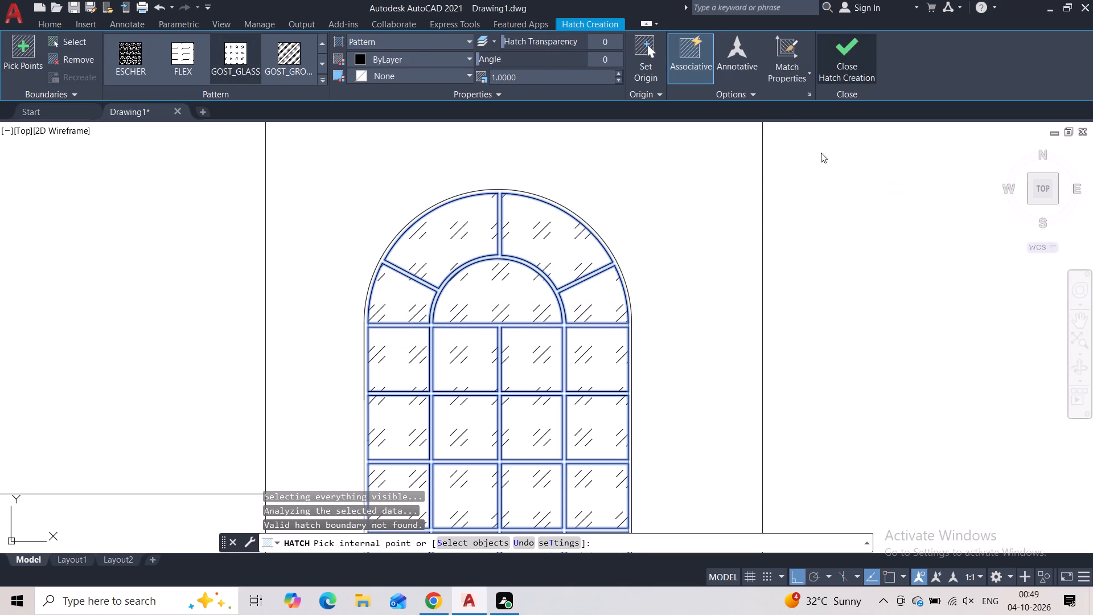
scroll(716, 309, "down", 2)
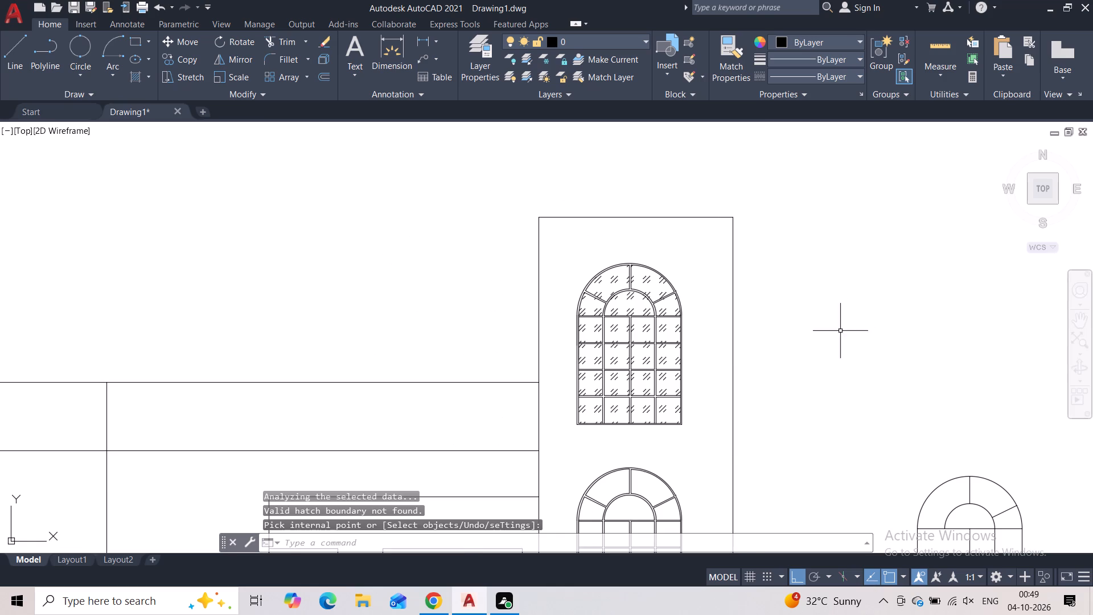
scroll(823, 346, "down", 1)
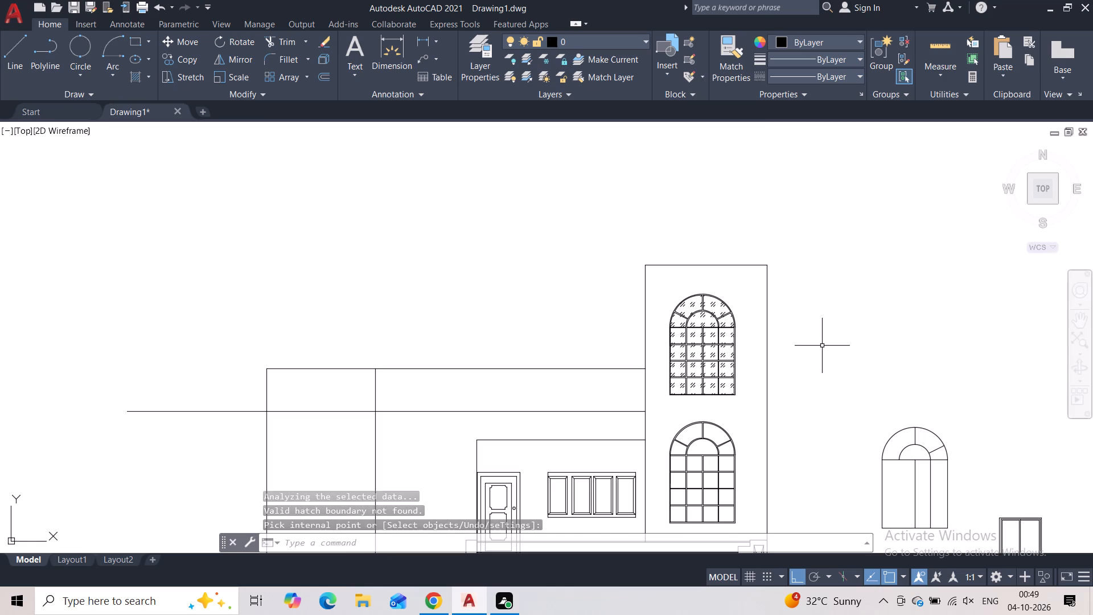
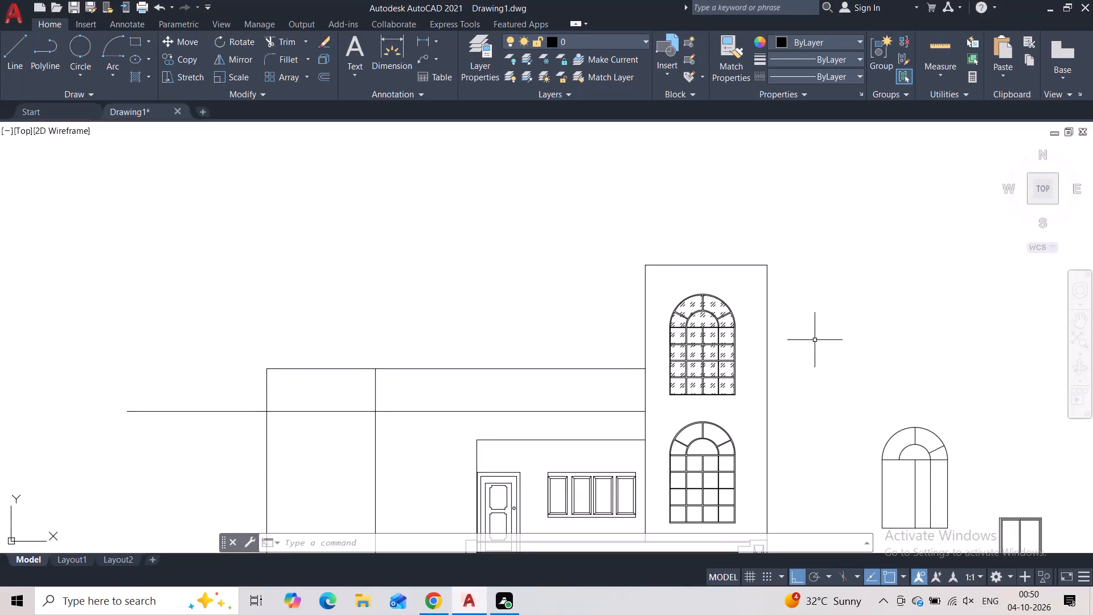
Start a hatch for the glass panes of the lower arched window on the tower.
middle_click_drag(809, 381, 790, 346)
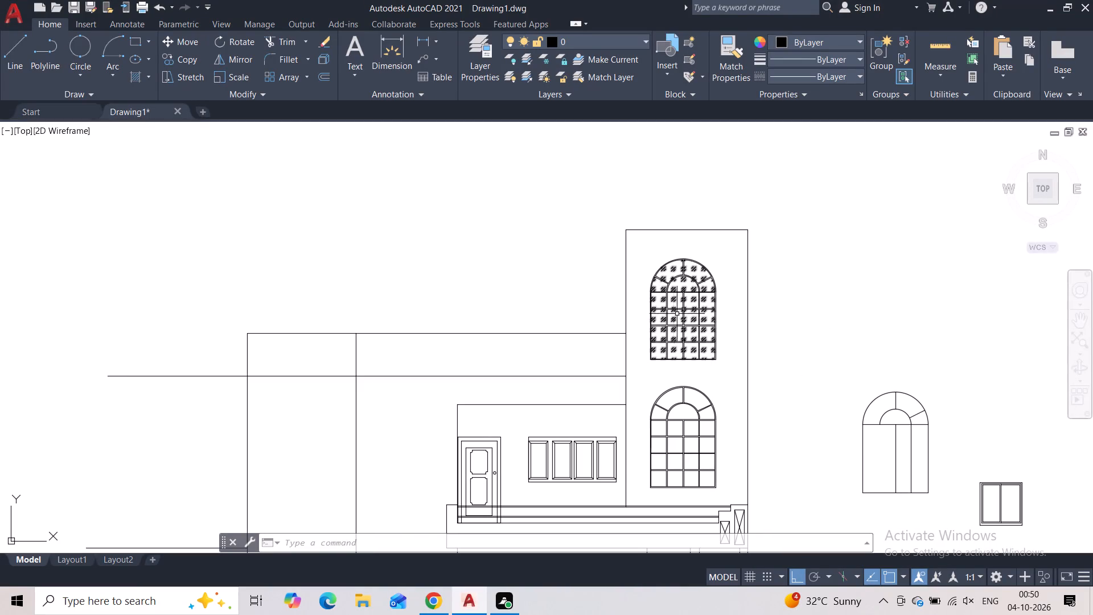
scroll(694, 284, "up", 2)
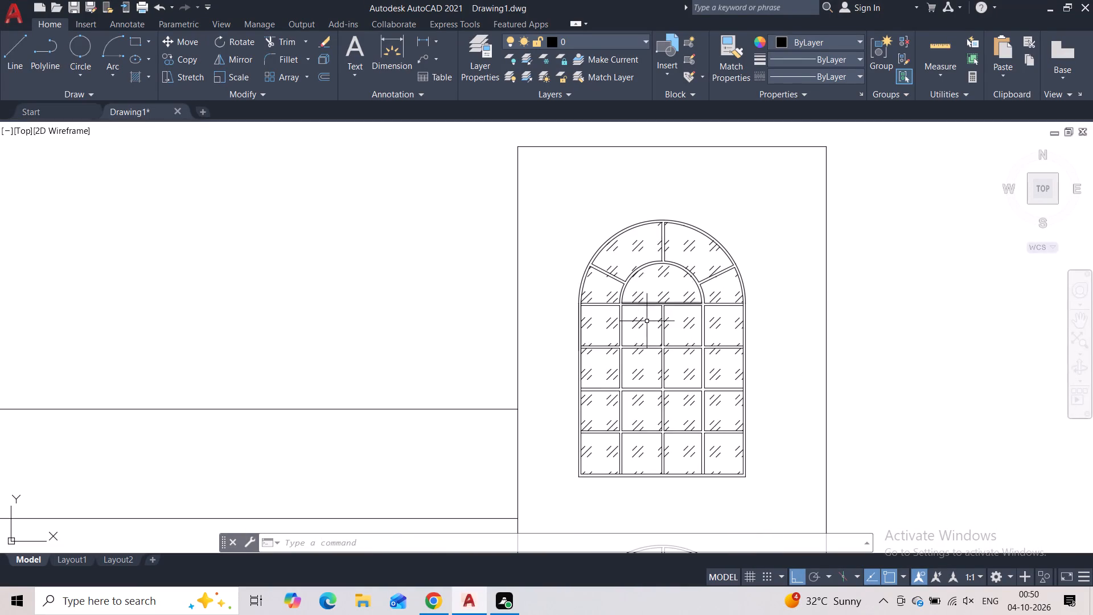
scroll(698, 281, "down", 2)
key("h")
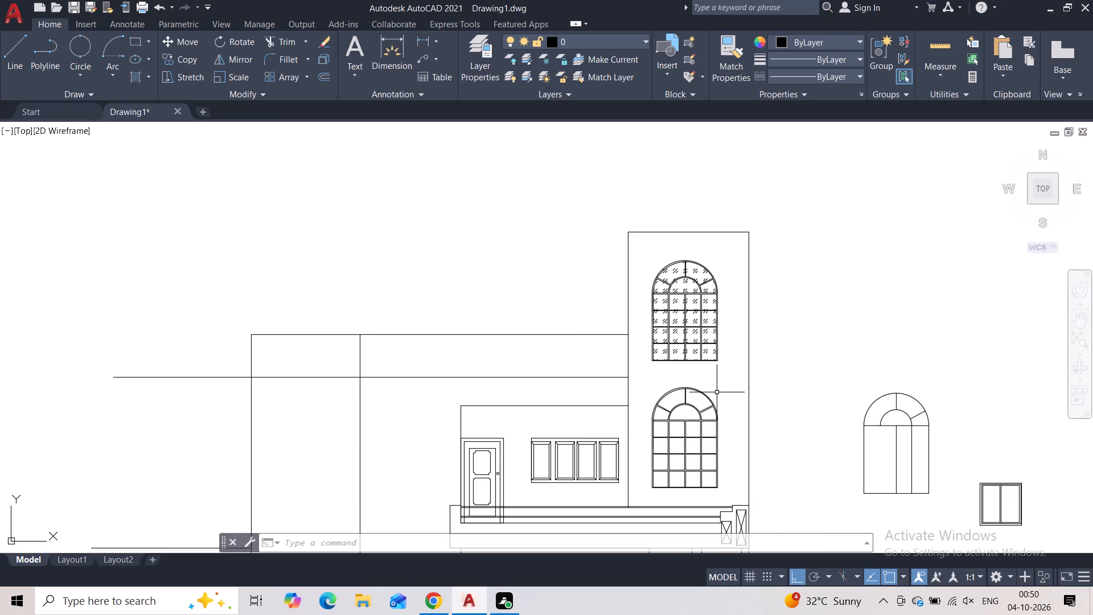
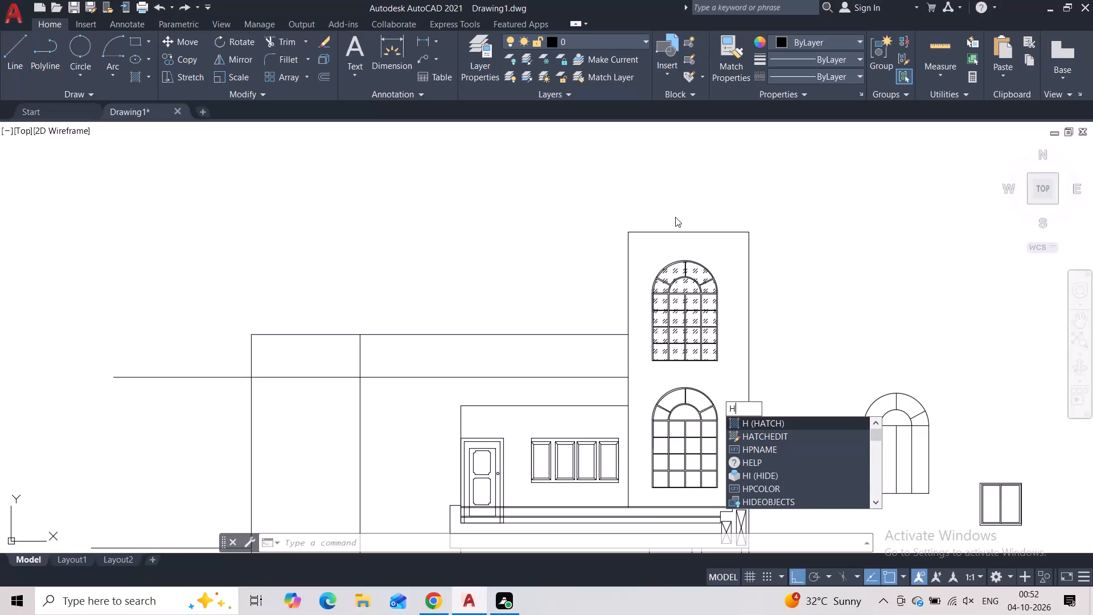
Apply the glass hatch to the arch panes and the upper two rows of rectangular panes in the tower's lower arched window.
left_click(755, 424)
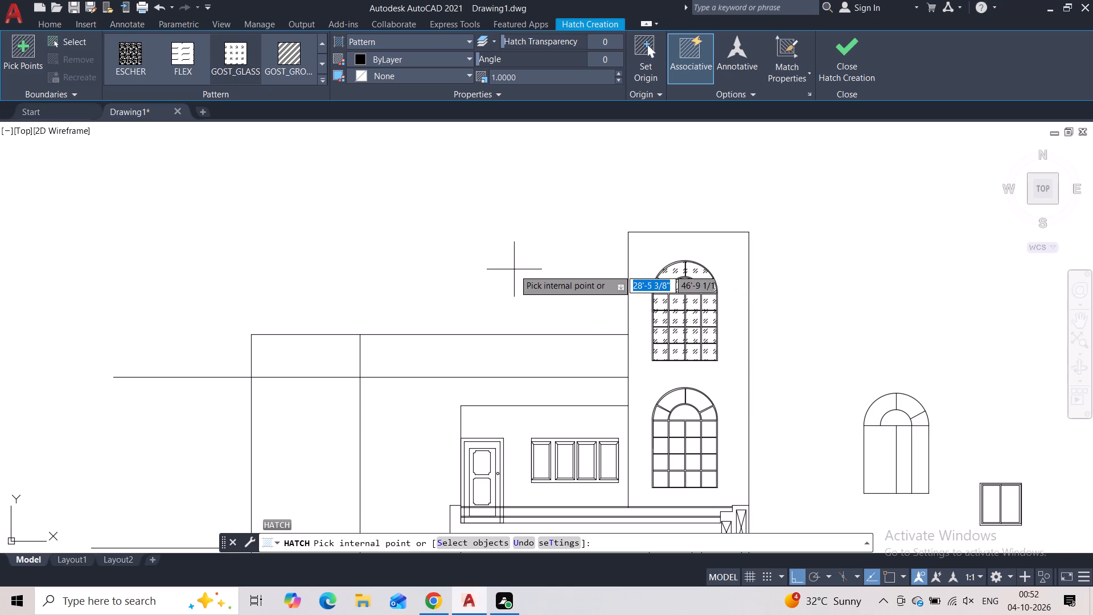
scroll(679, 387, "up", 4)
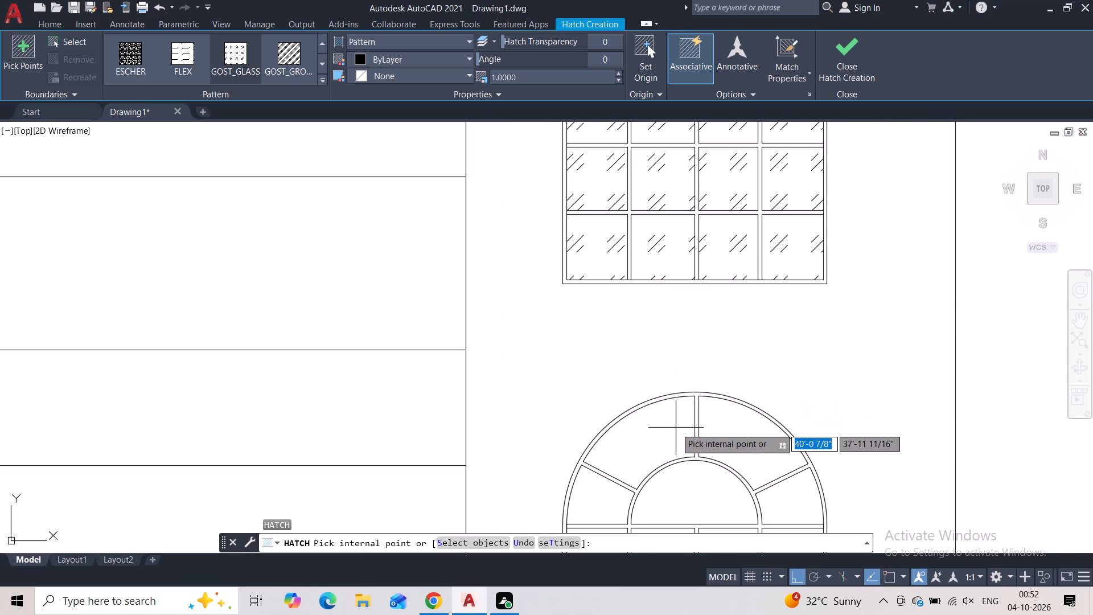
middle_click_drag(659, 429, 656, 428)
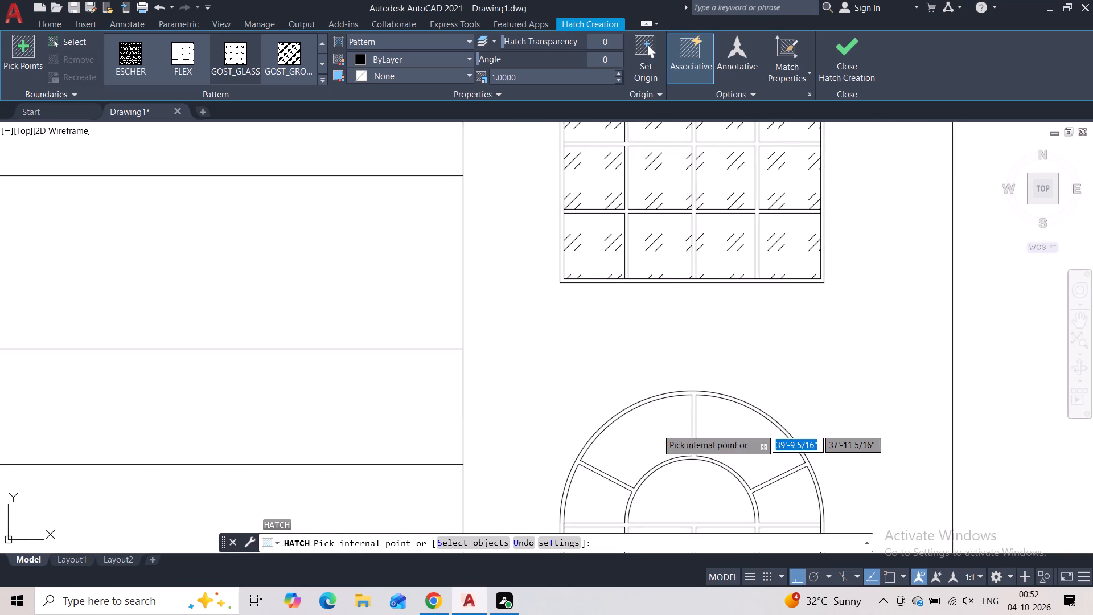
middle_click_drag(656, 428, 631, 277)
left_click(630, 291)
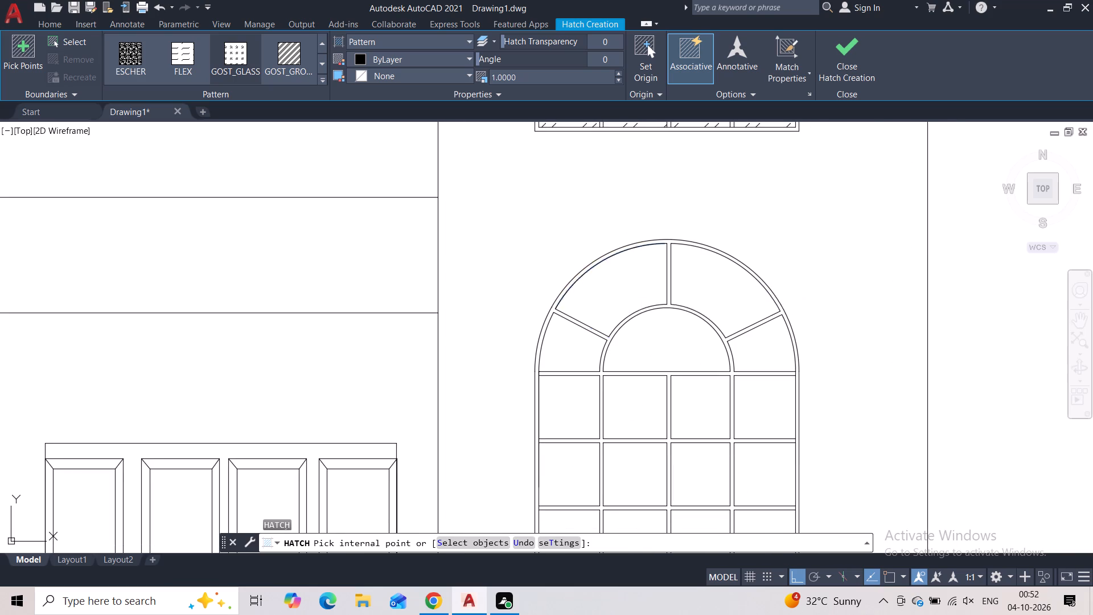
left_click(701, 295)
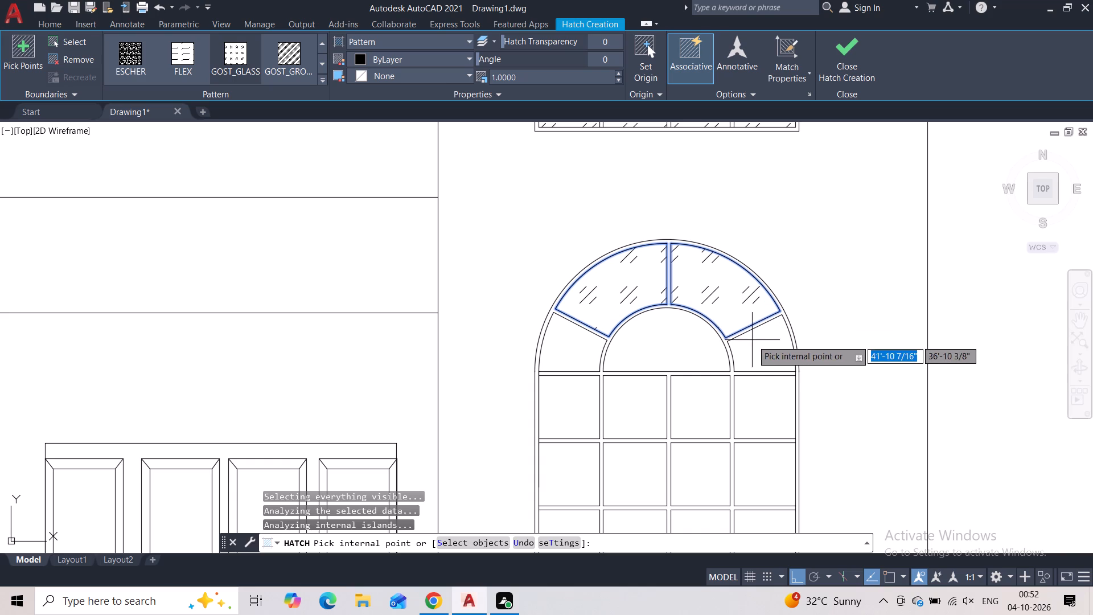
left_click(752, 346)
left_click(758, 395)
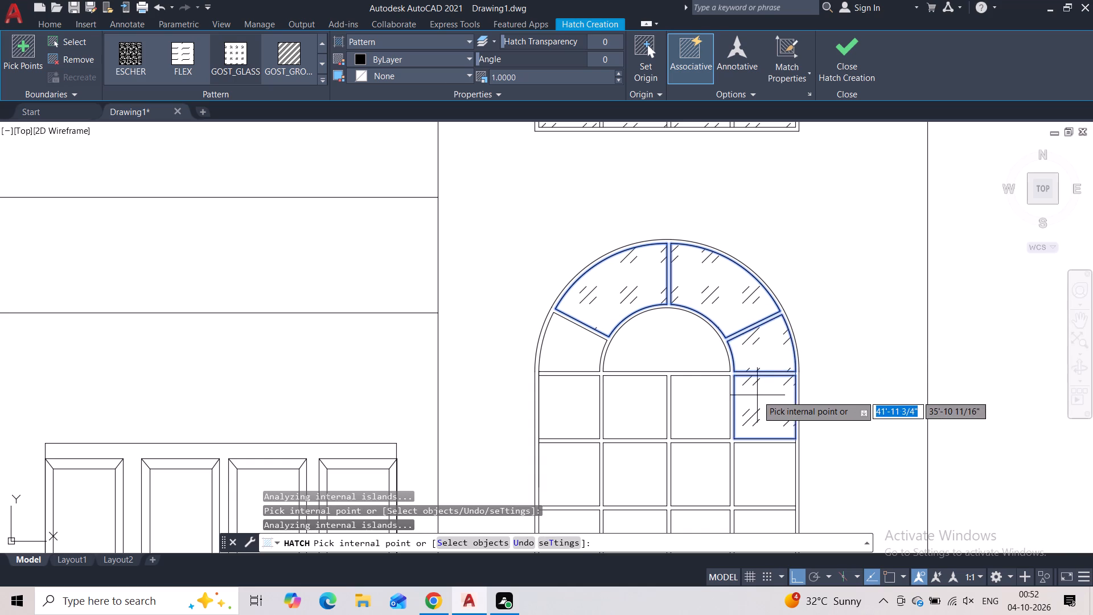
left_click(706, 405)
left_click(639, 404)
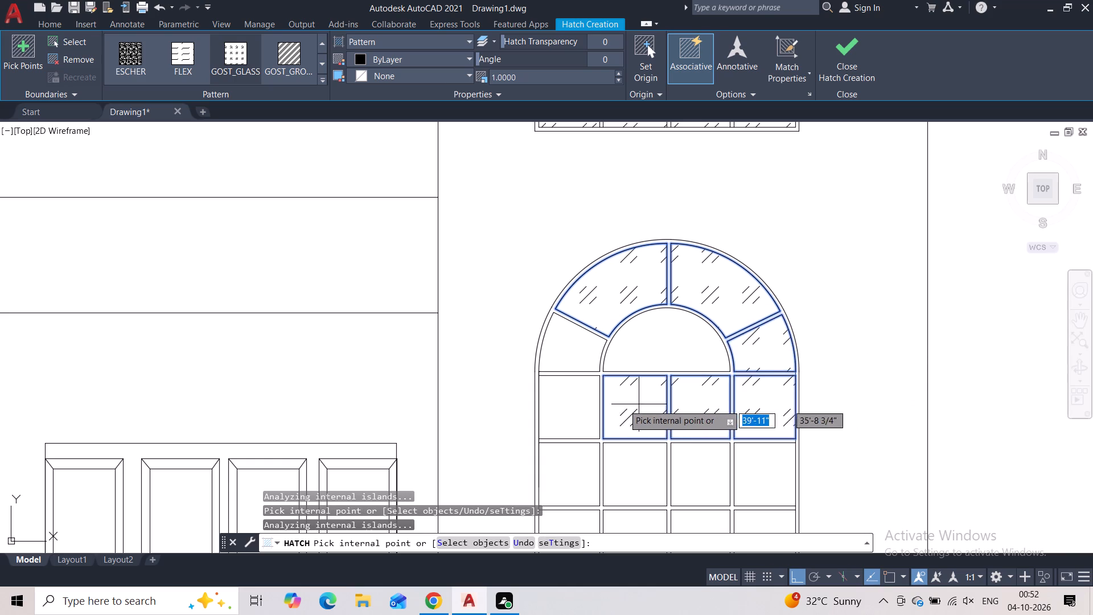
left_click(581, 401)
left_click(579, 351)
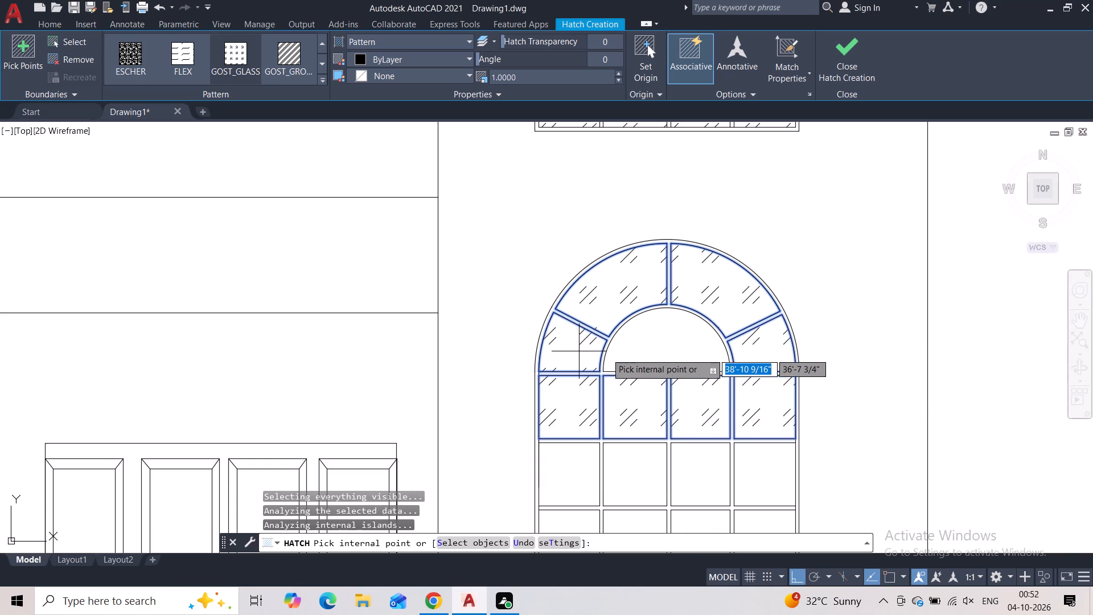
left_click(638, 352)
left_click(580, 459)
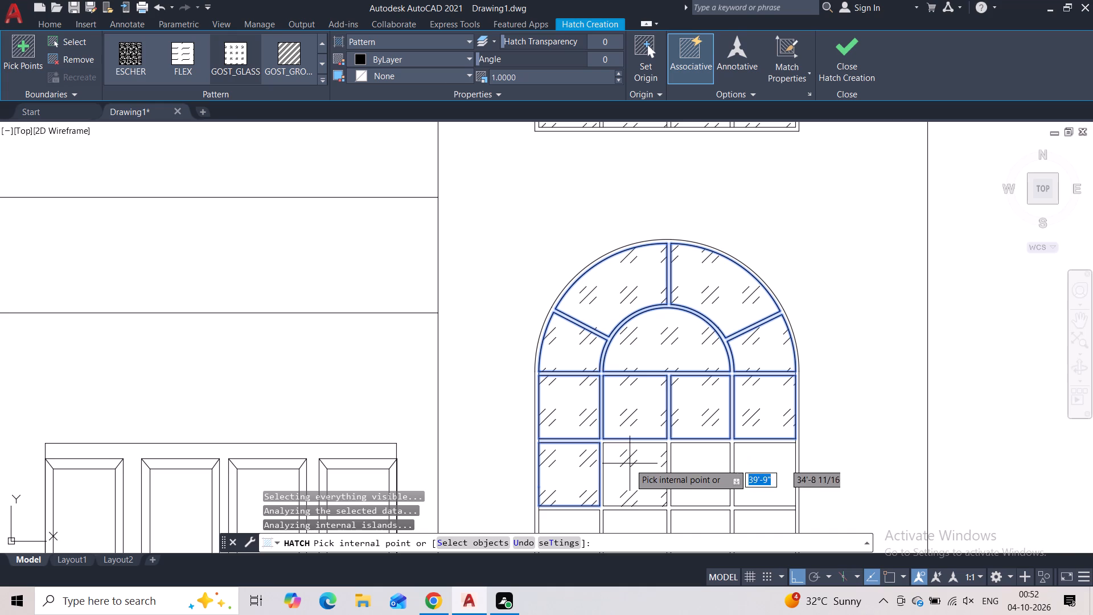
left_click(630, 465)
left_click(681, 471)
left_click(754, 471)
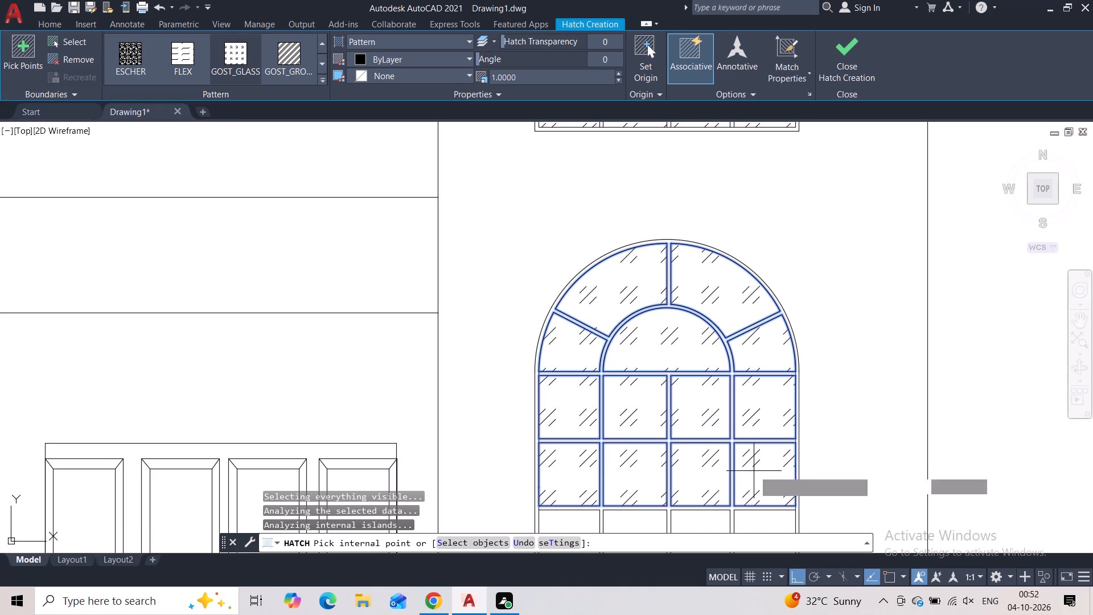
Add the bottom two rows of panes in the lower arched window to the glass hatch and finish the hatch.
middle_click_drag(853, 449, 799, 202)
left_click(715, 298)
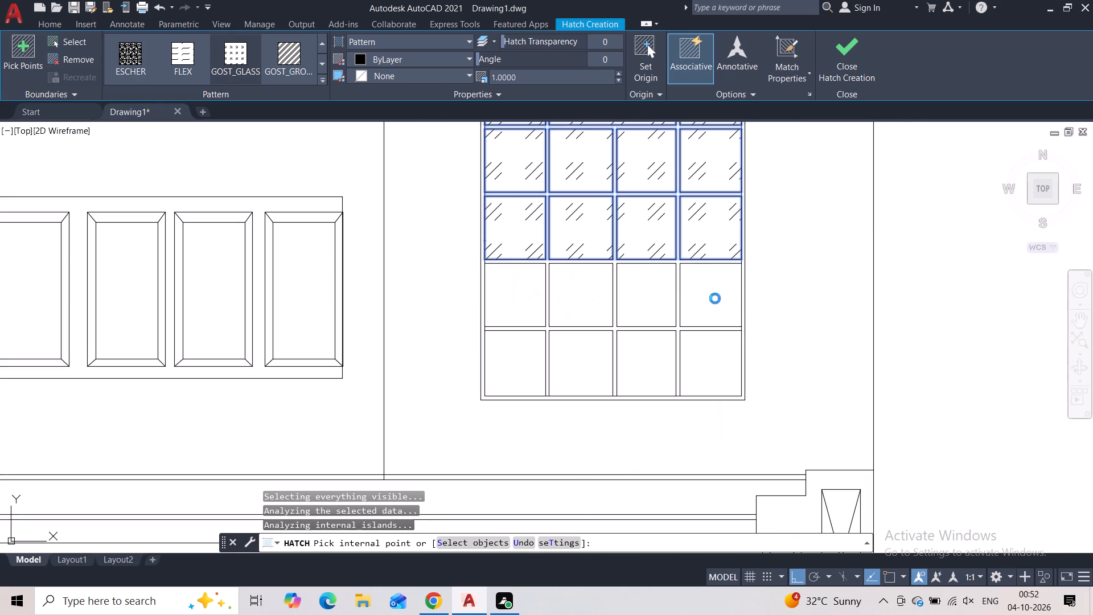
left_click(709, 354)
left_click(648, 355)
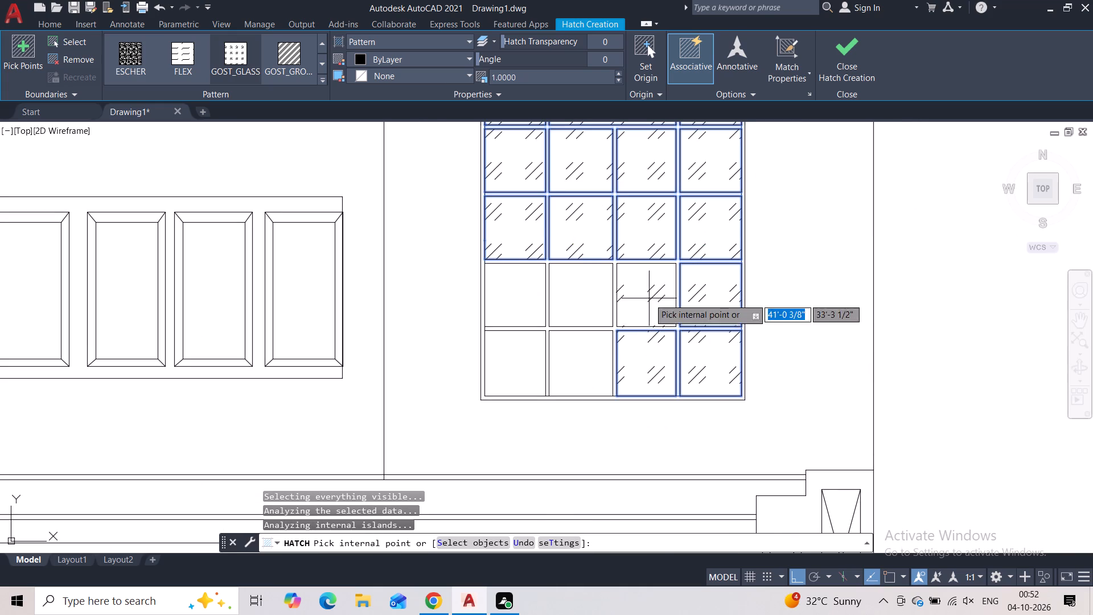
left_click(649, 298)
left_click_drag(604, 293, 601, 285)
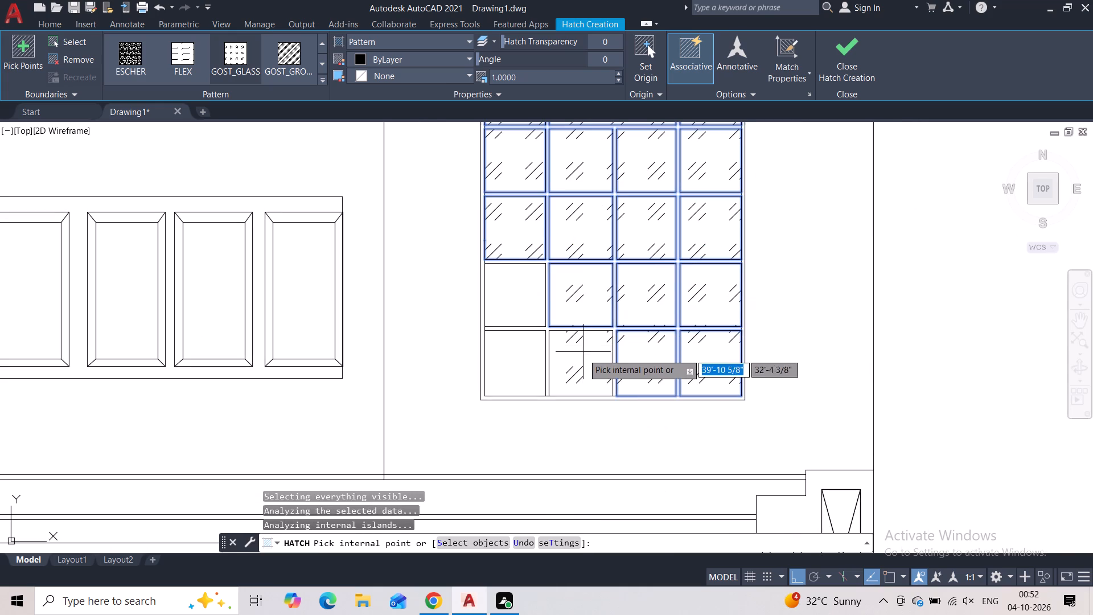
left_click(582, 357)
left_click(521, 355)
left_click(527, 293)
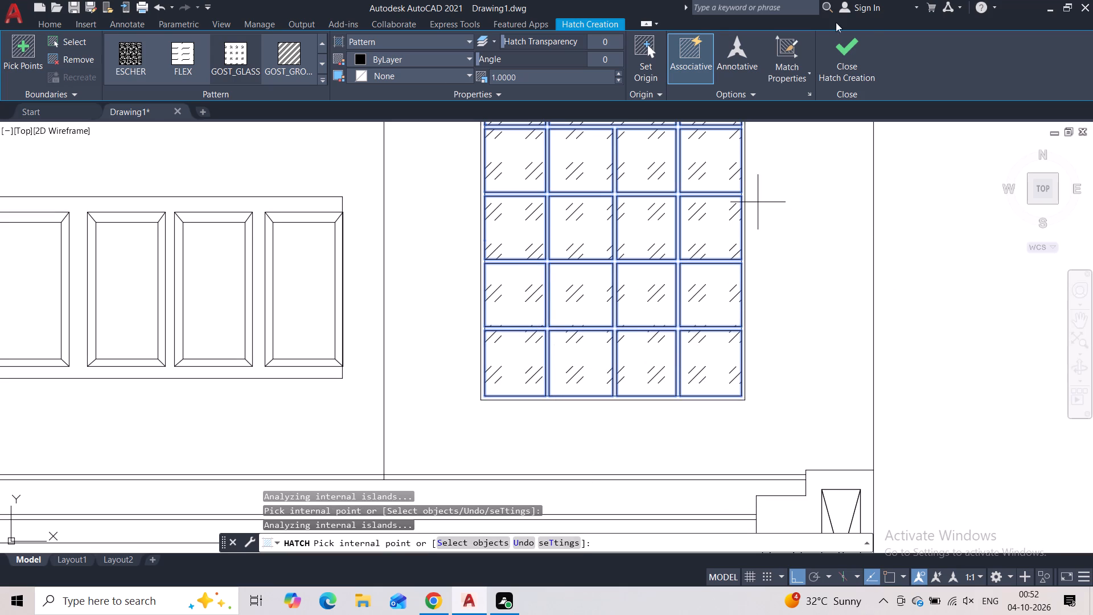
left_click(848, 59)
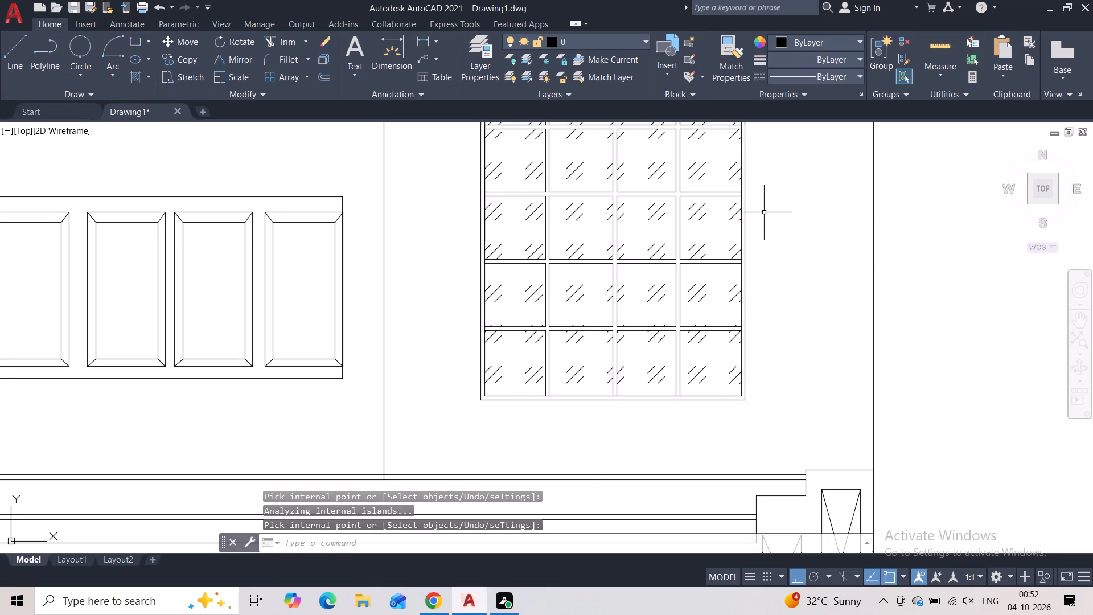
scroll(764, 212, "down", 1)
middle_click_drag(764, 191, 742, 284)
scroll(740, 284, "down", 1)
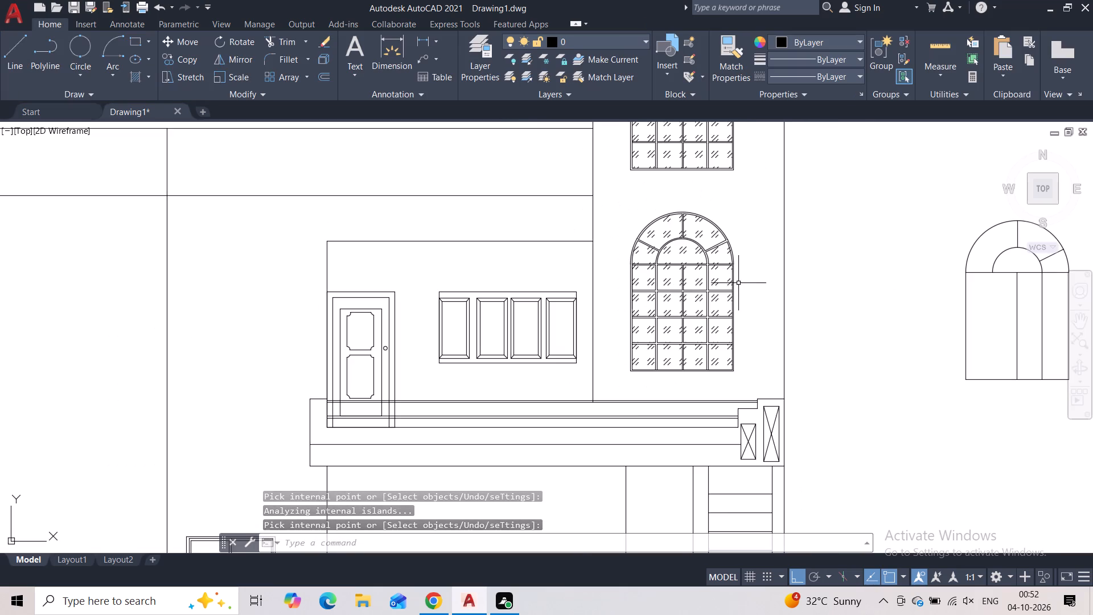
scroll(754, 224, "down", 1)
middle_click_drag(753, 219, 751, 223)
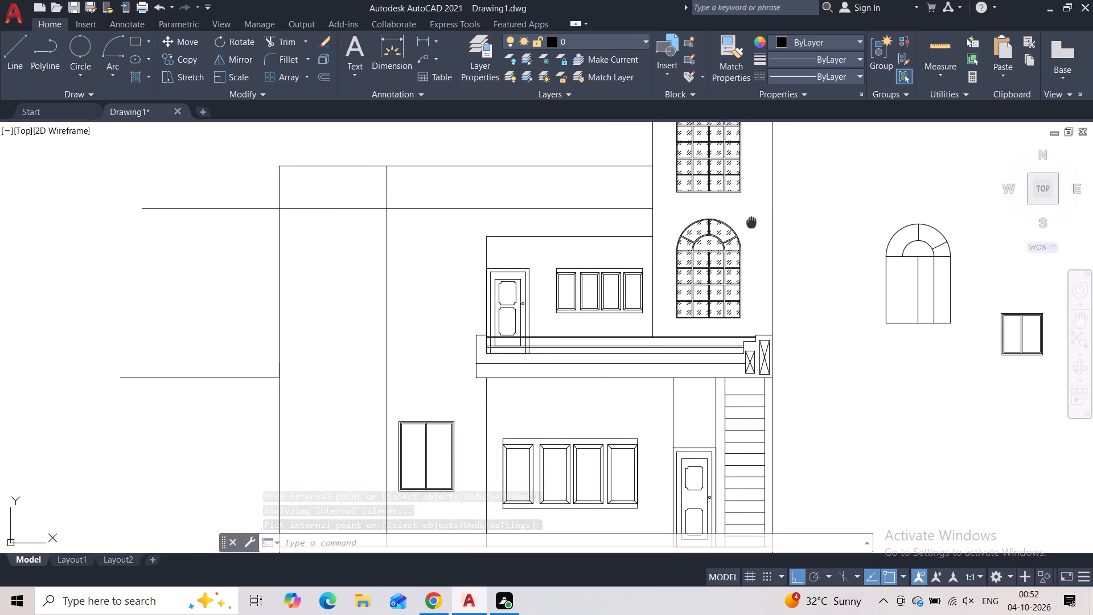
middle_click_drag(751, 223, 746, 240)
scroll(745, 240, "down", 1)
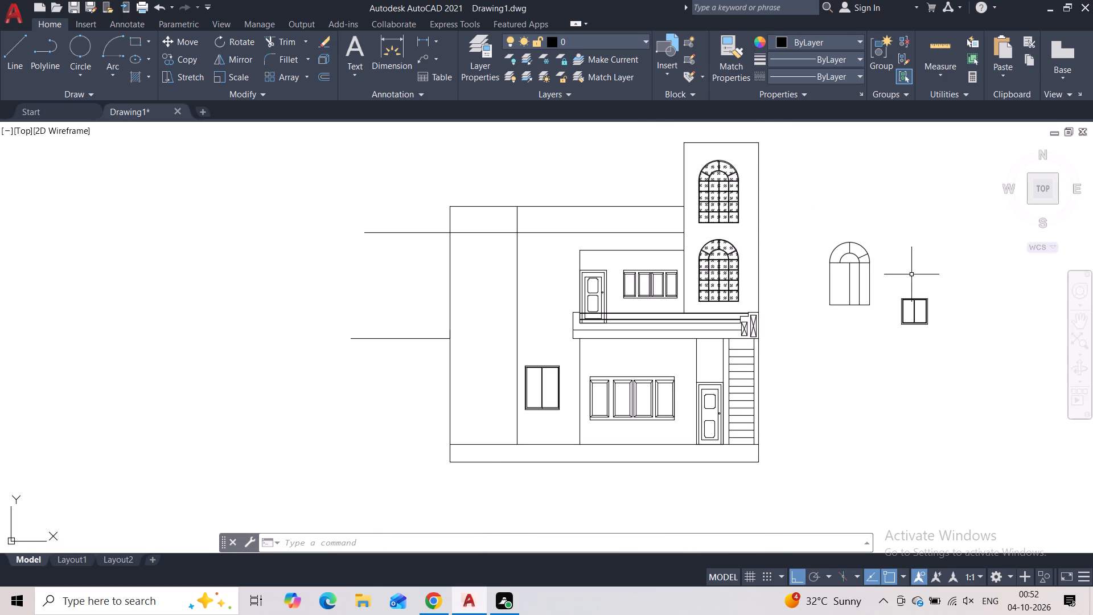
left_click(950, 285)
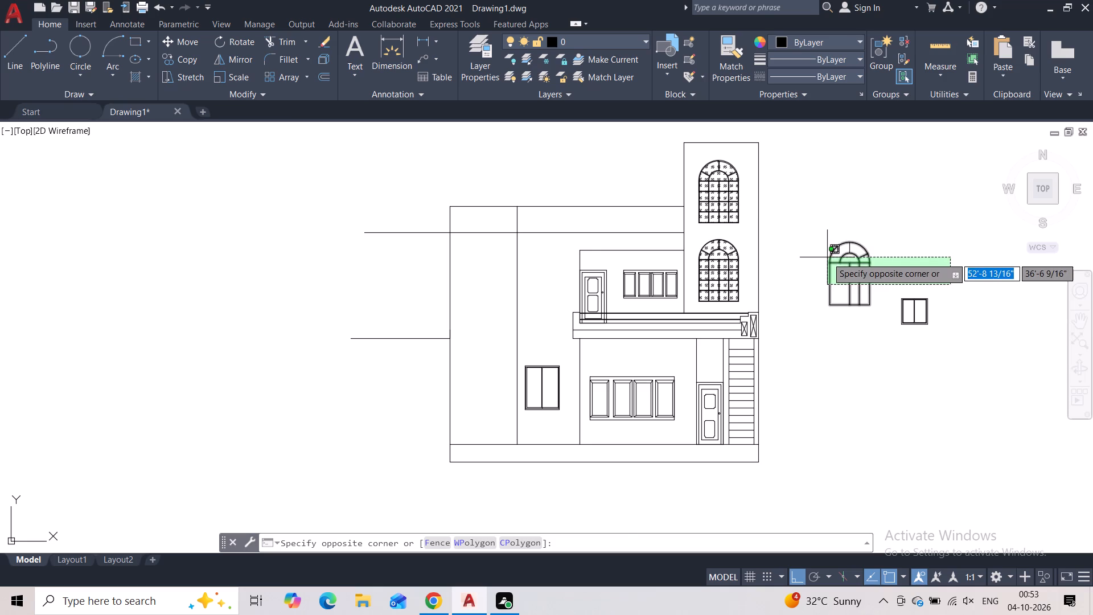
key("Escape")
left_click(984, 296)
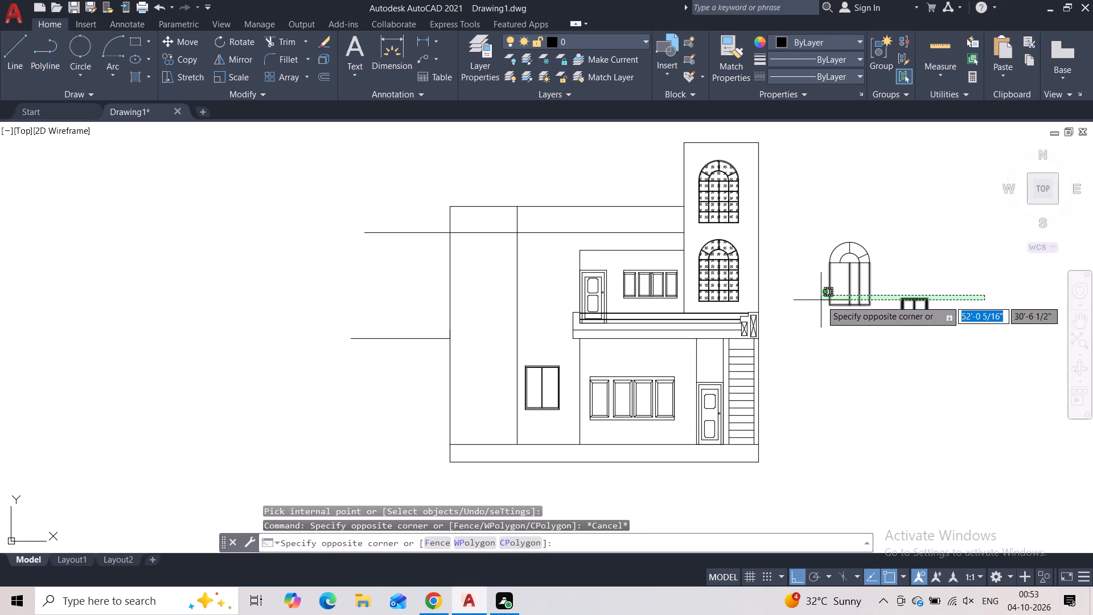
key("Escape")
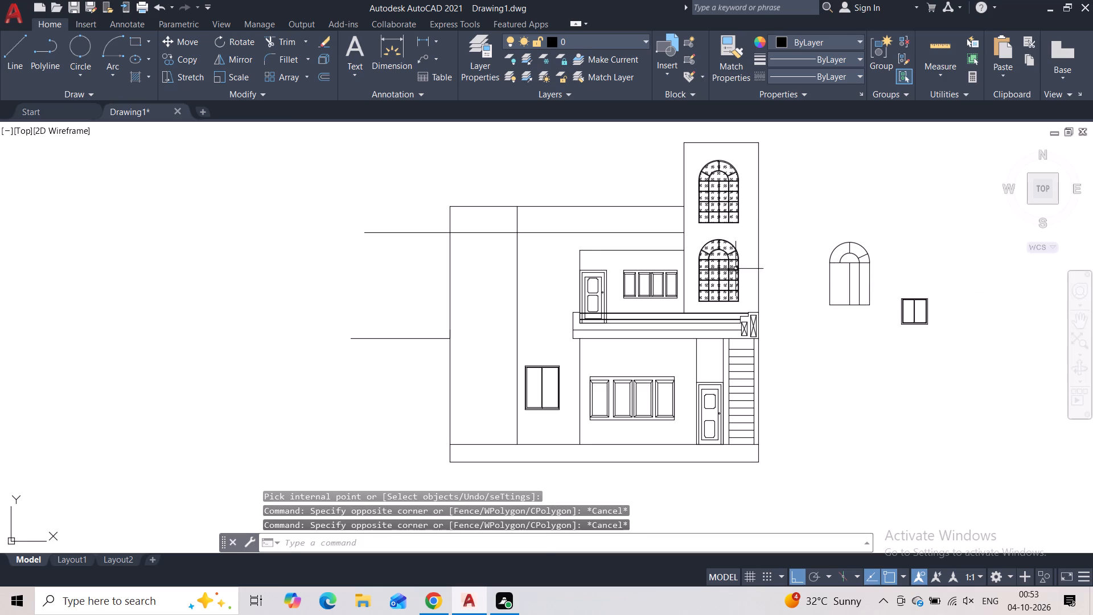
Trim the two horizontal lines that extend past the building's outer left wall.
left_click(288, 45)
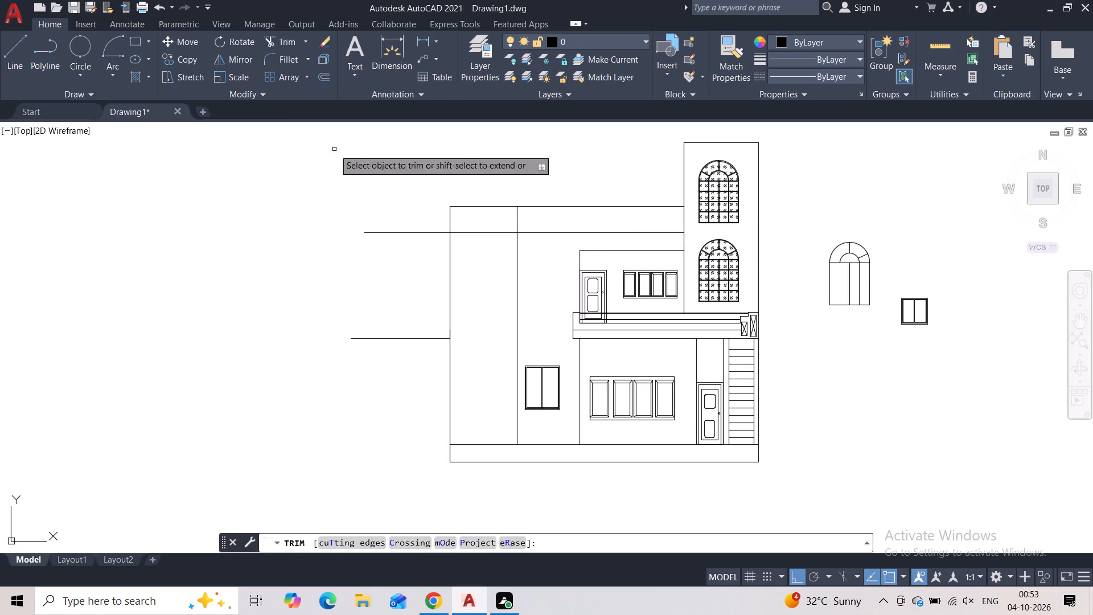
left_click_drag(391, 206, 359, 352)
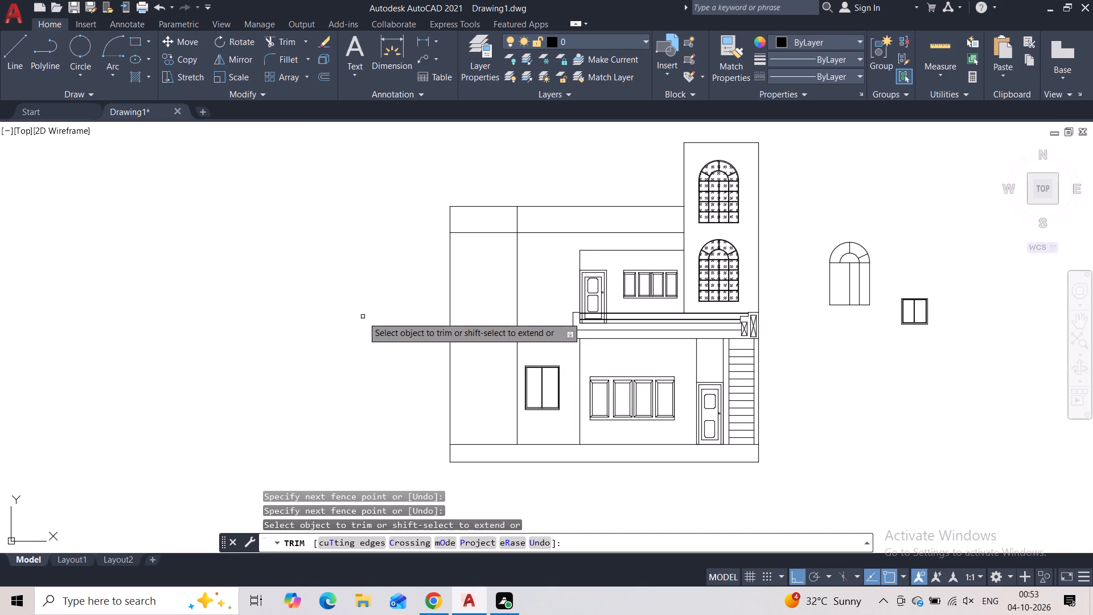
key("Escape")
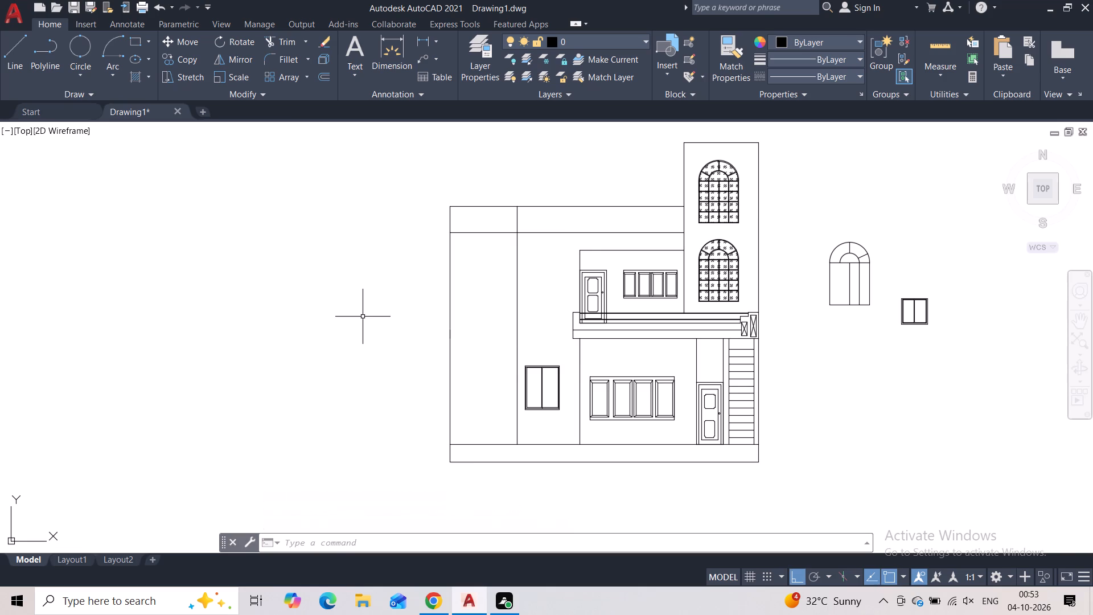
Draw a stepped line from the roof edge near the tower: down about 9", left about 2', down about 9", left about 13'-8" to the vertical wall line.
left_click(22, 61)
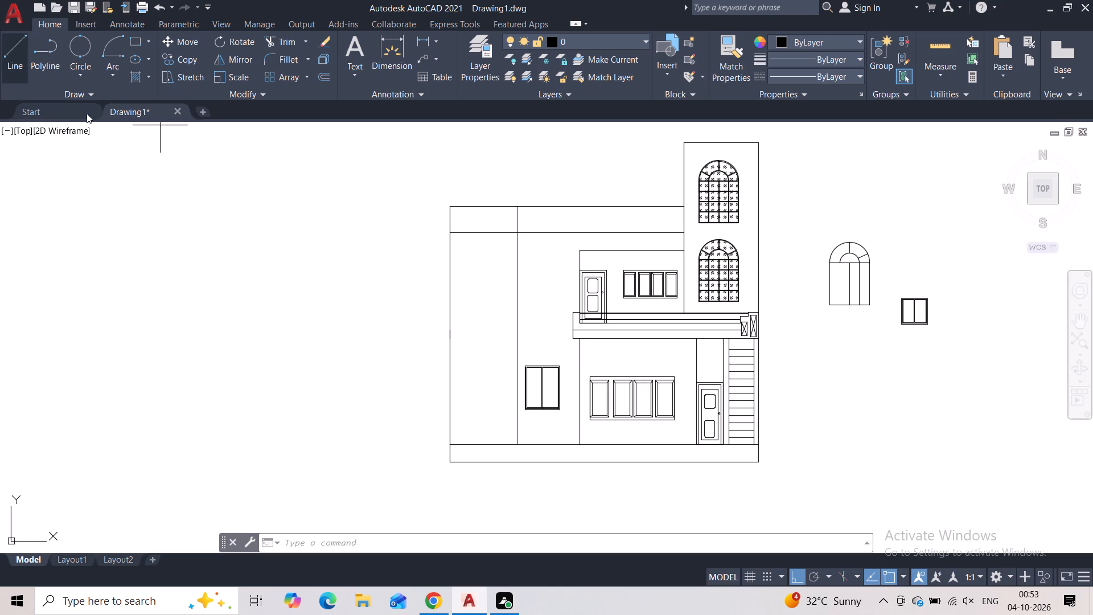
scroll(630, 207, "up", 2)
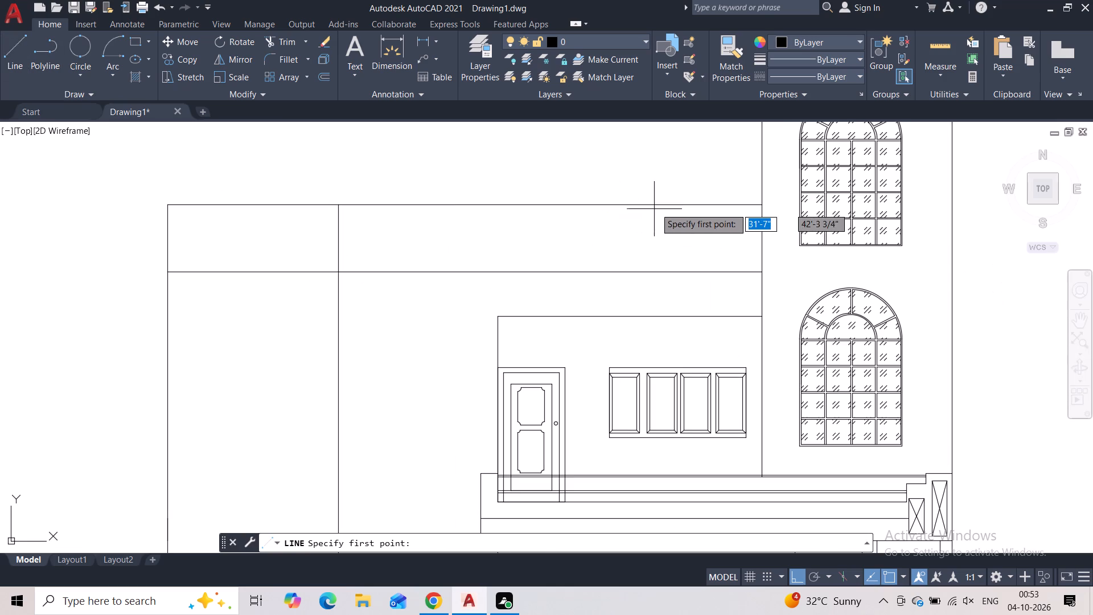
left_click(692, 204)
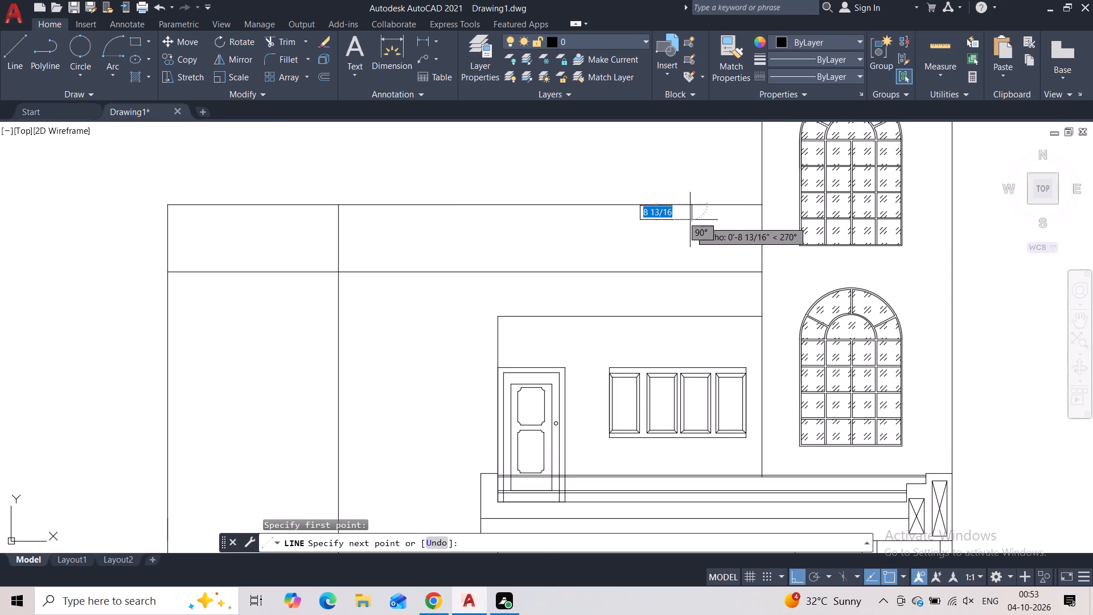
left_click(690, 220)
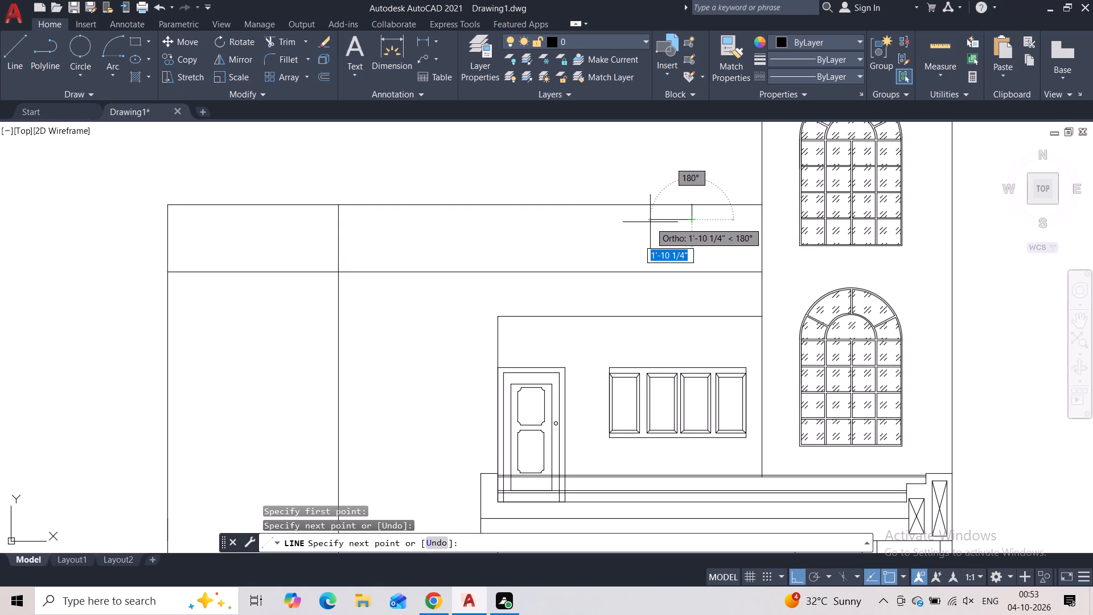
left_click(646, 222)
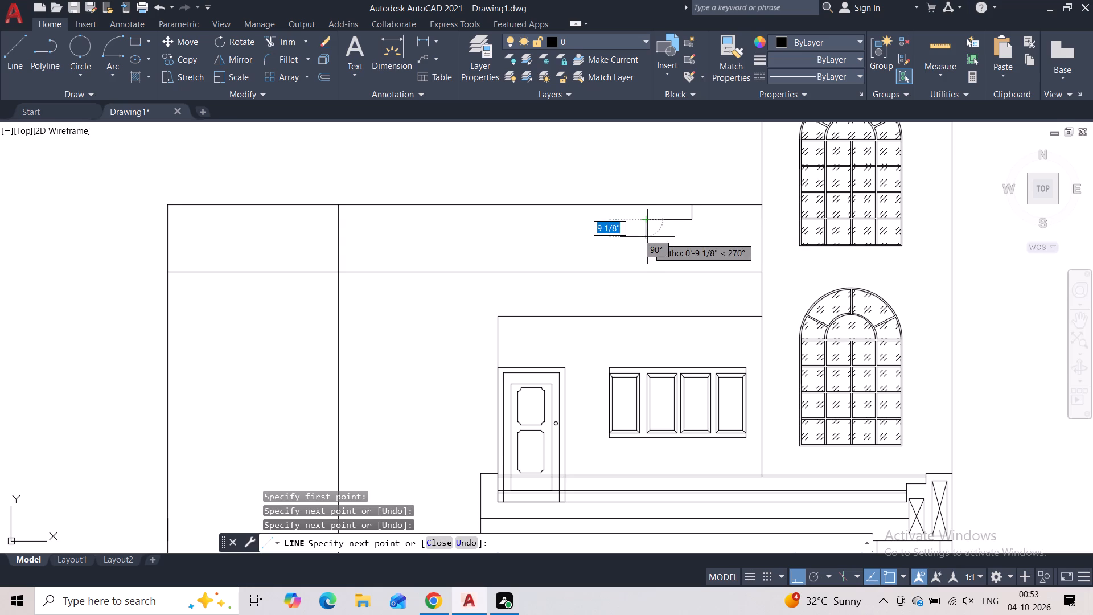
left_click(647, 237)
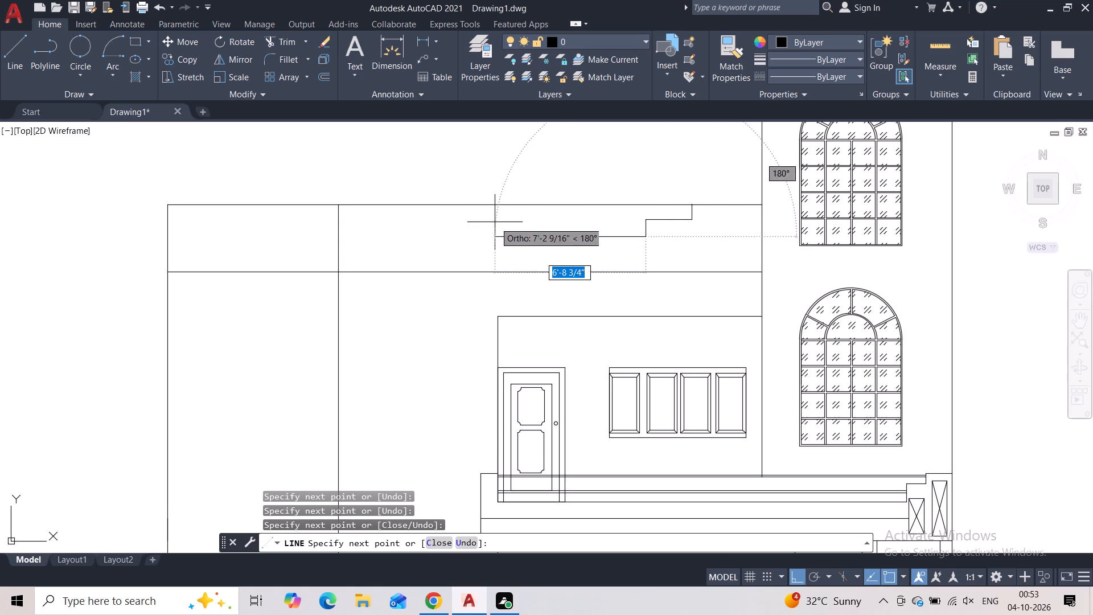
left_click(338, 241)
key("Escape")
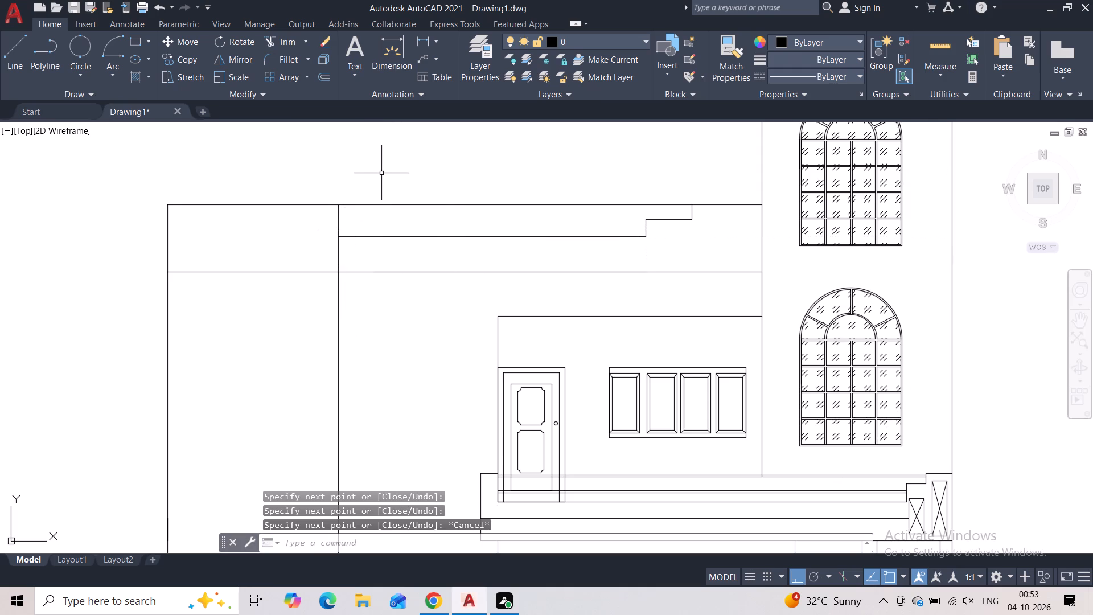
Draw two horizontal lines inside the stepped roof band, one from each vertical riser across to the vertical wall line.
left_click(15, 55)
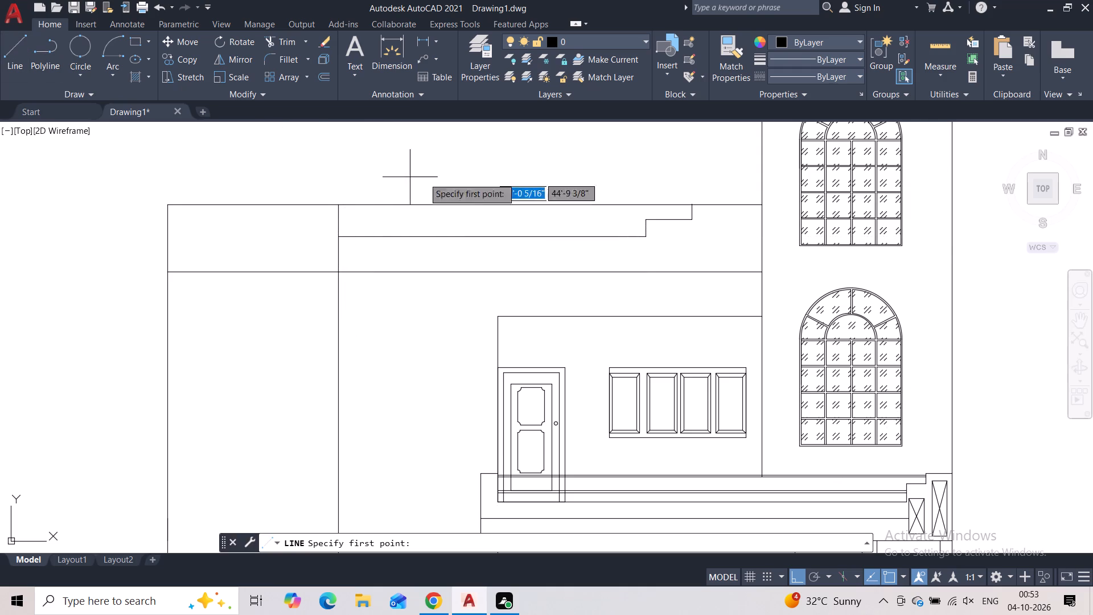
scroll(689, 209, "up", 3)
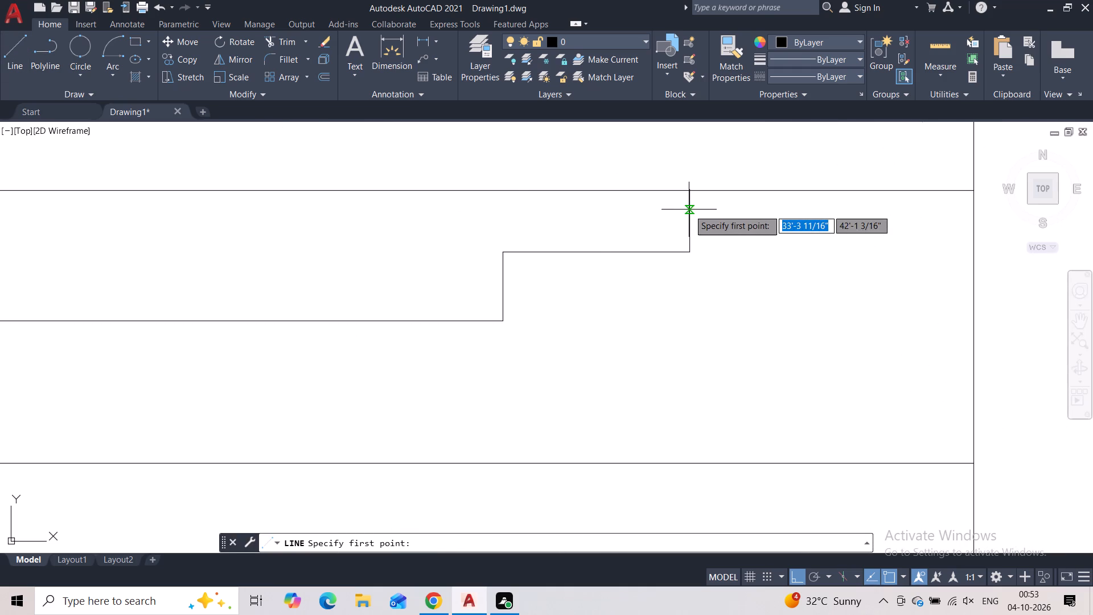
left_click(687, 210)
middle_click(351, 209)
scroll(155, 225, "down", 2)
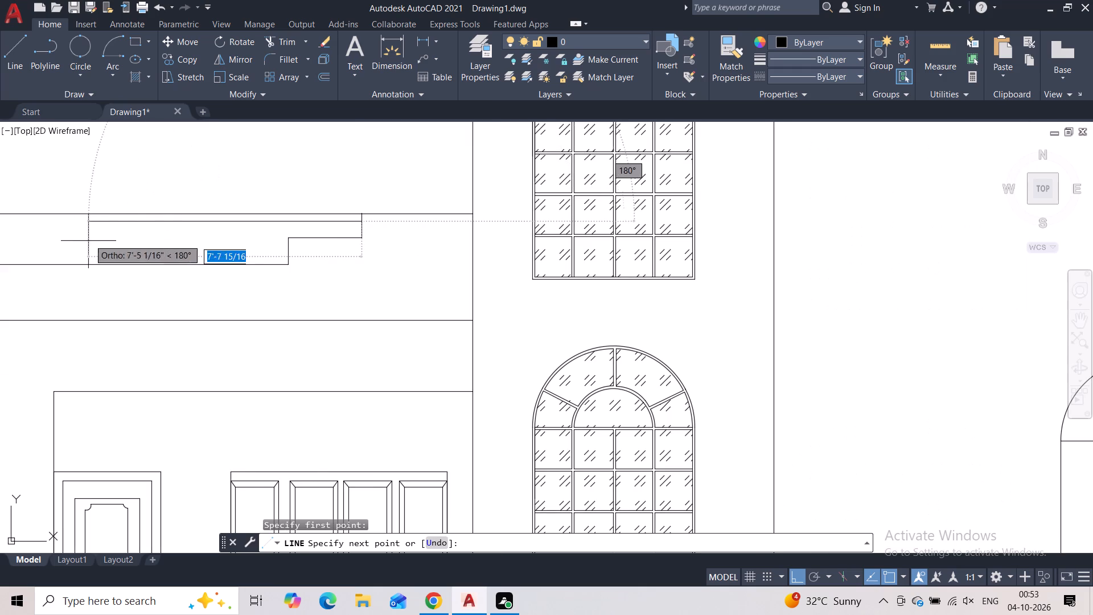
middle_click_drag(102, 237, 425, 270)
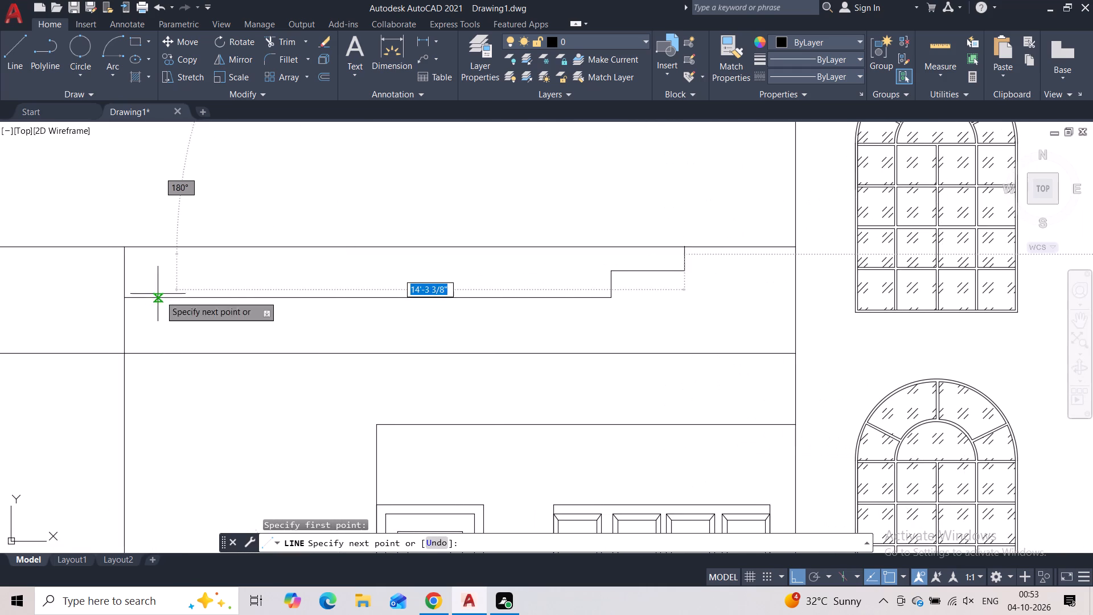
left_click(122, 257)
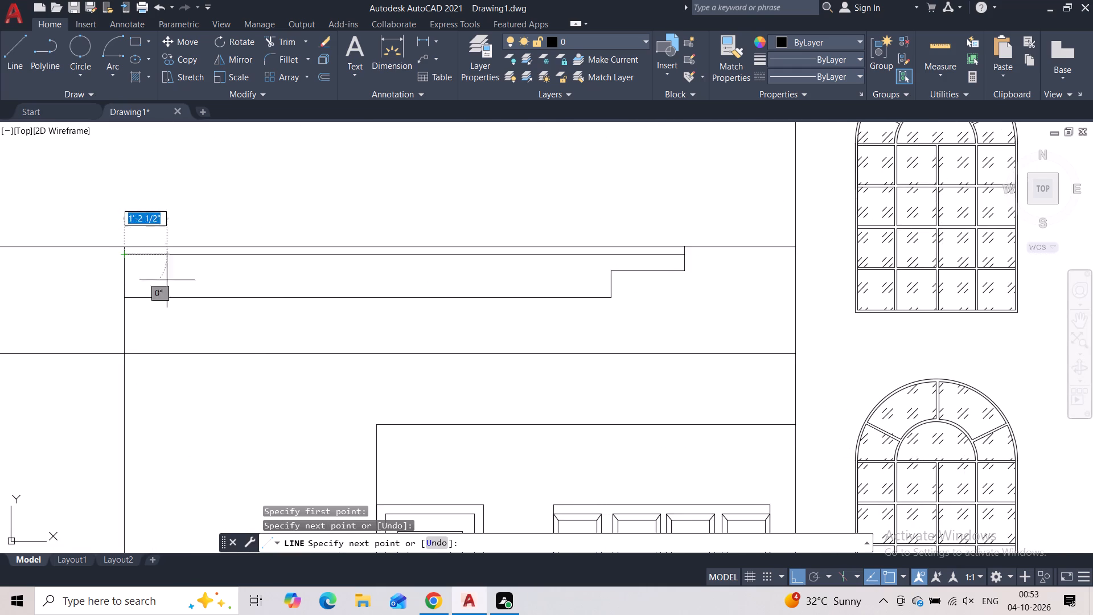
key("Escape")
key("space")
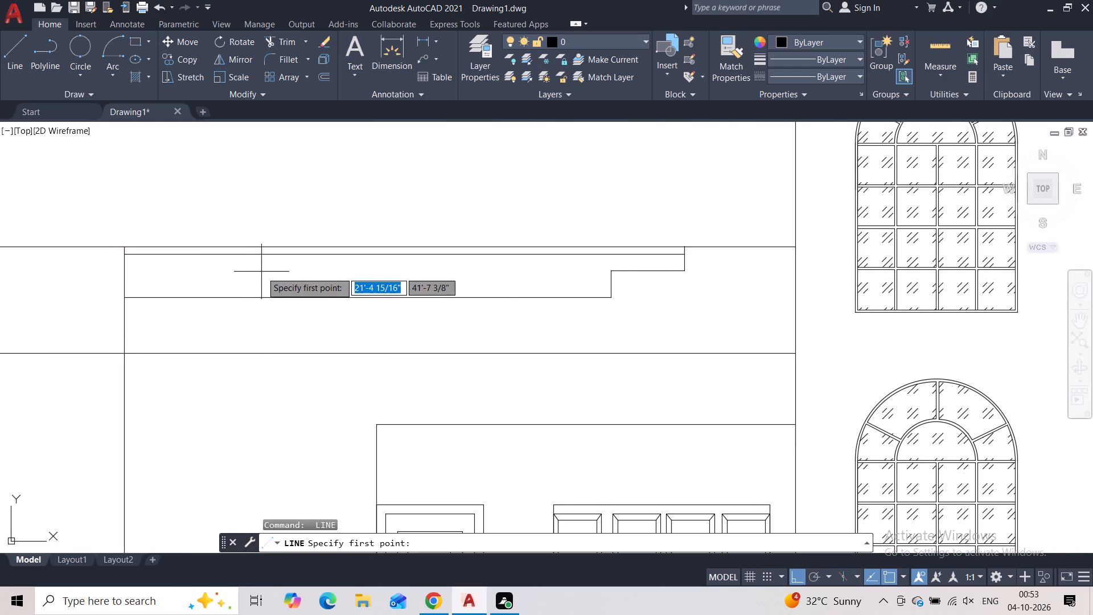
left_click(610, 279)
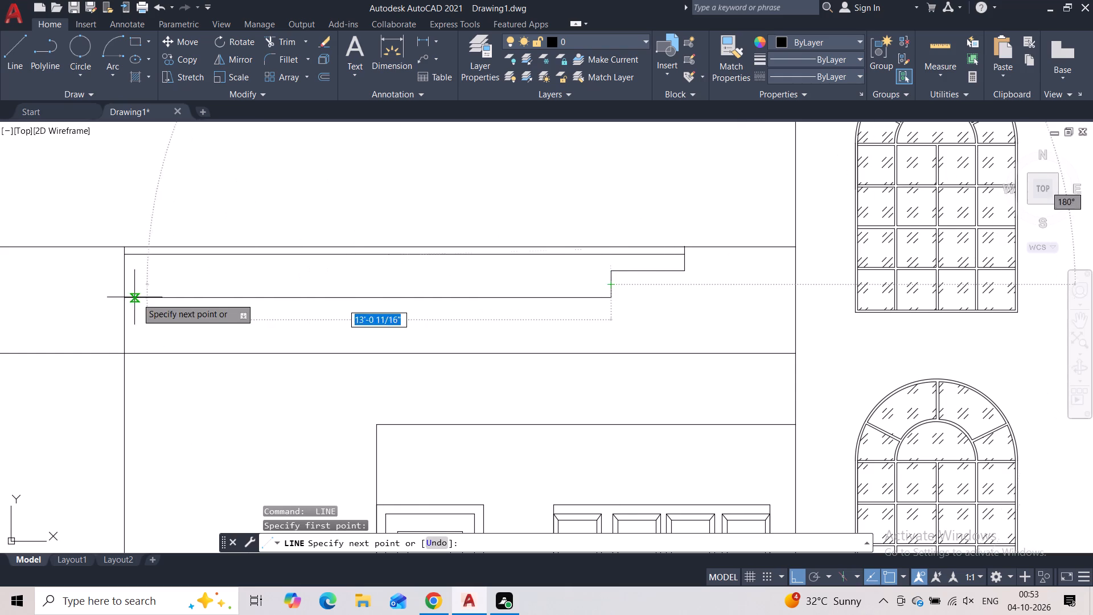
left_click(121, 289)
key("Escape")
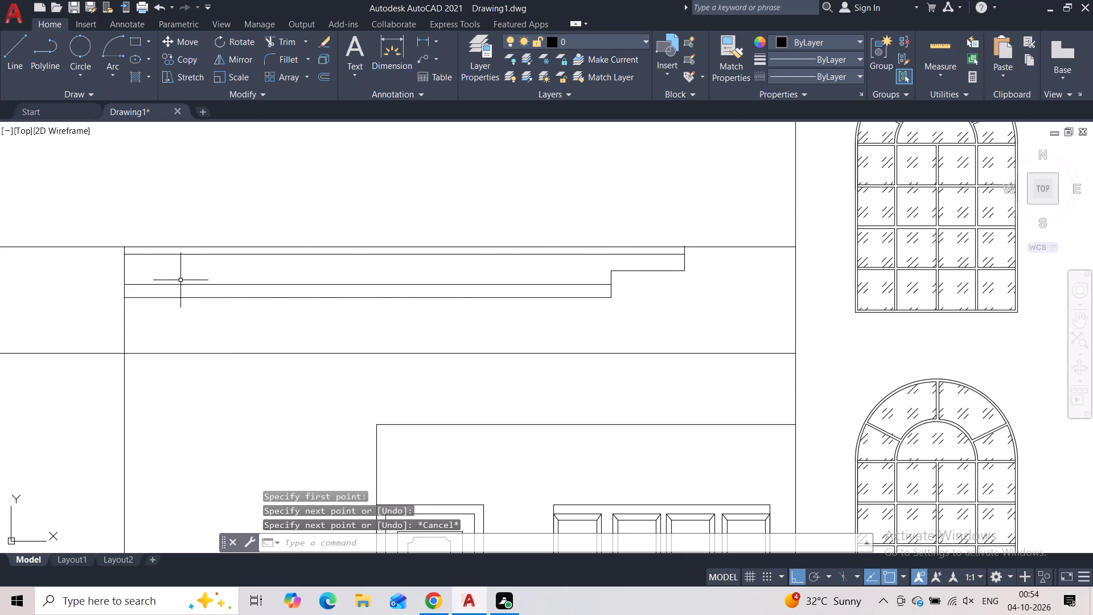
Offset the two new band lines by 1", the lower one upward and the upper one downward.
left_click(180, 284)
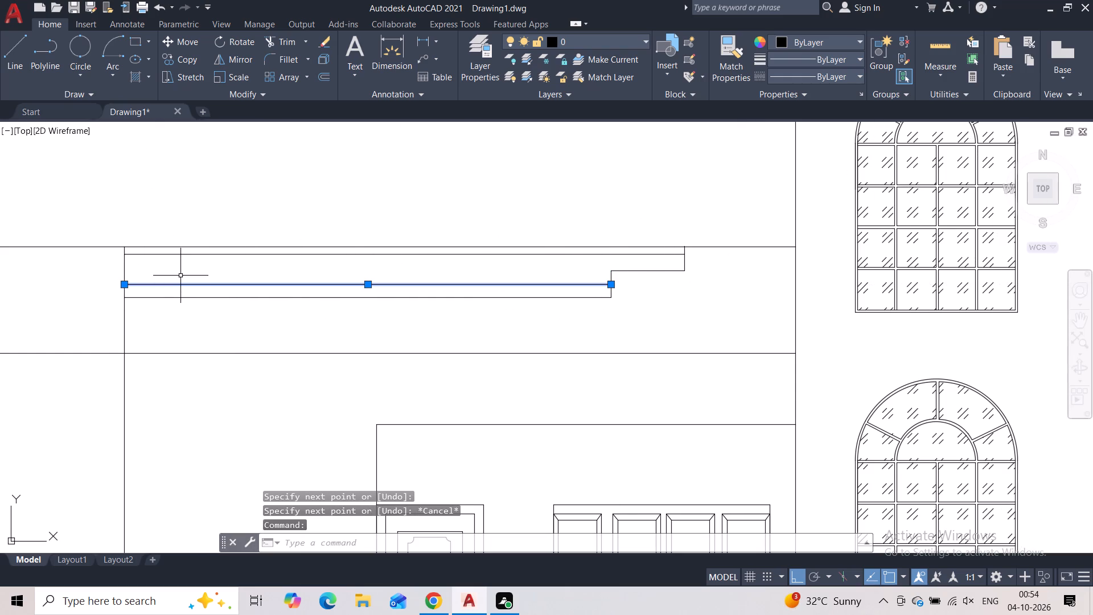
left_click(323, 76)
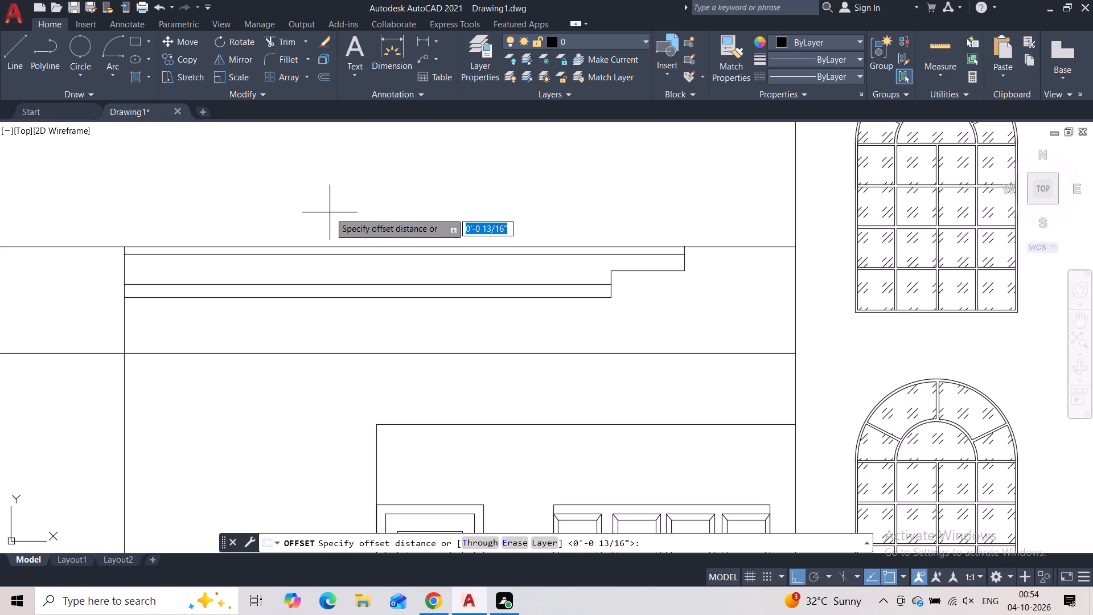
type("1\"")
key("Return")
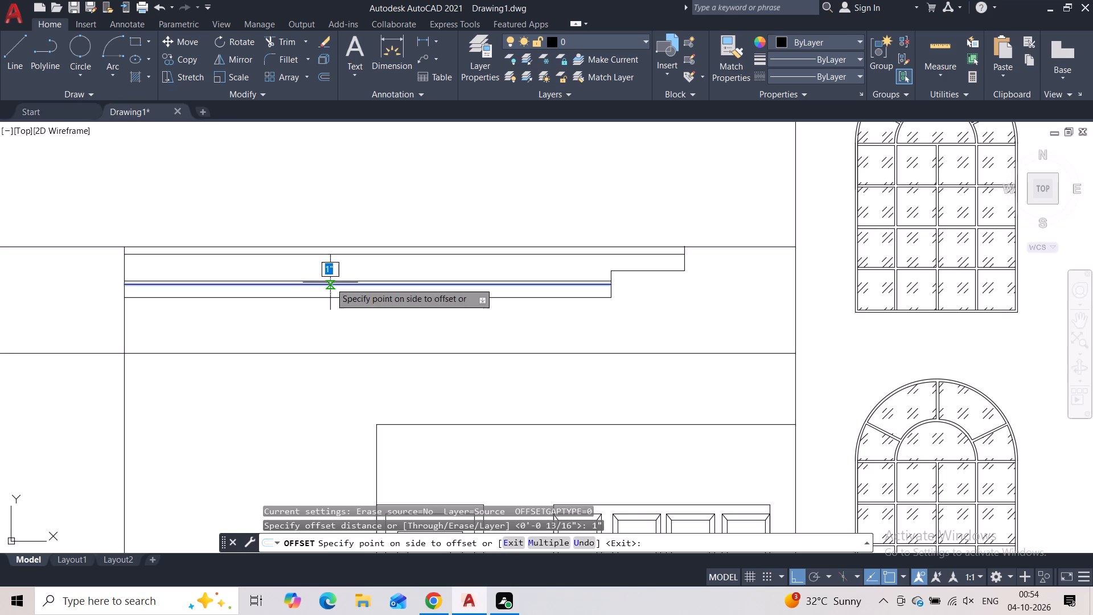
left_click(323, 272)
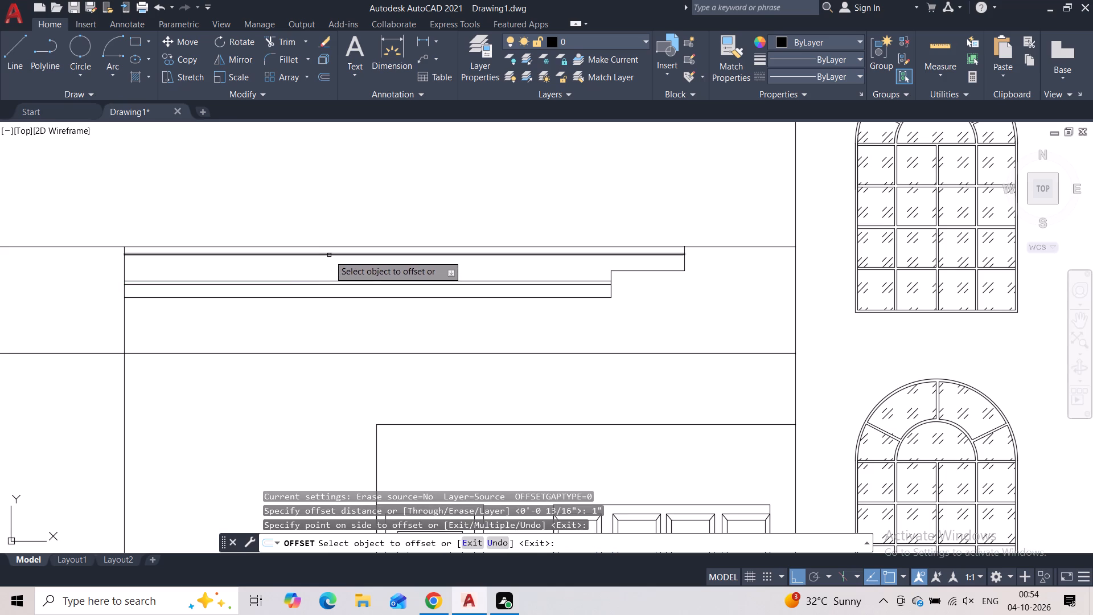
left_click(330, 255)
left_click(328, 263)
key("Escape")
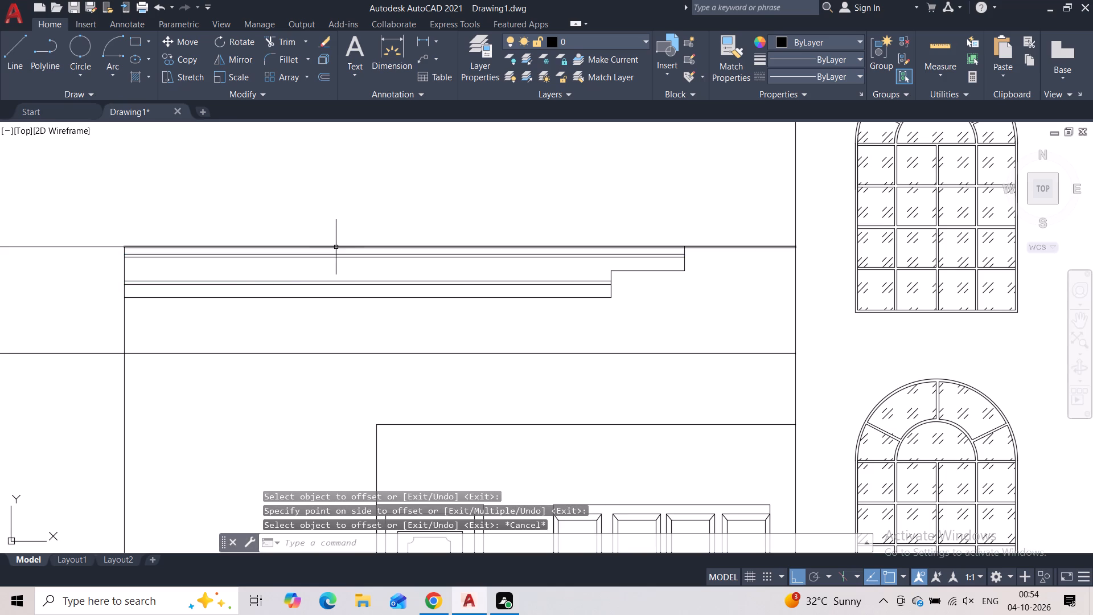
Shorten the top roof line so it runs only from the tower to the top of the upper step.
left_click(336, 247)
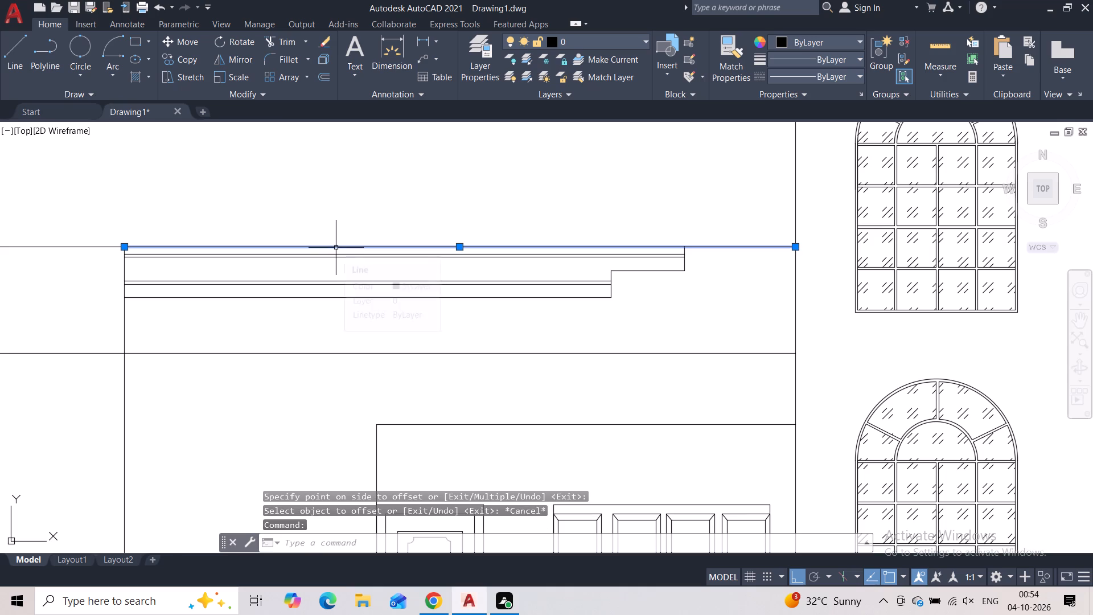
left_click(124, 245)
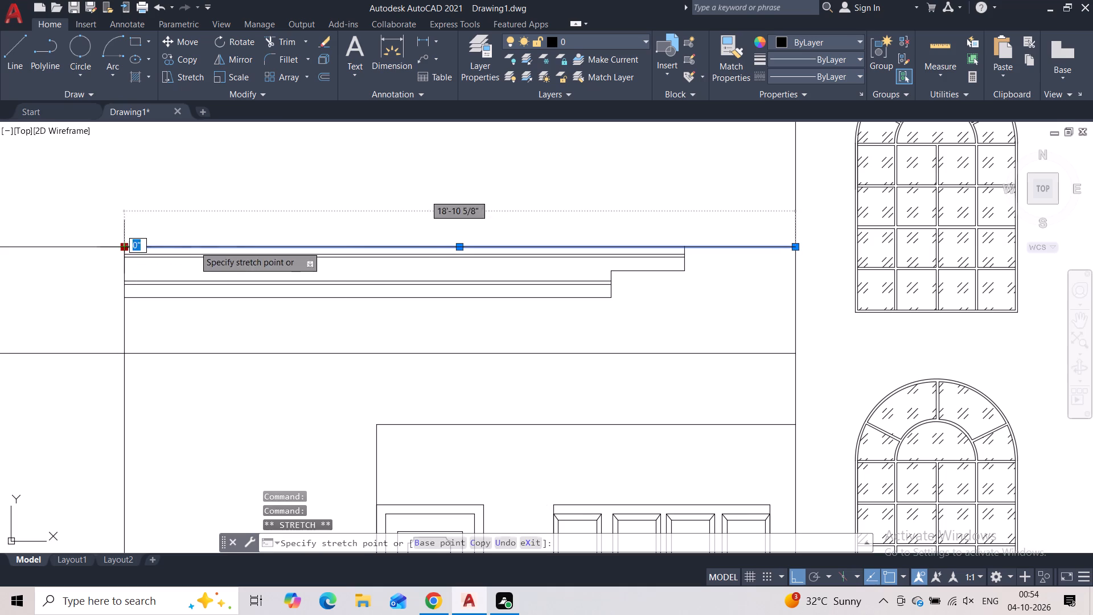
left_click(683, 248)
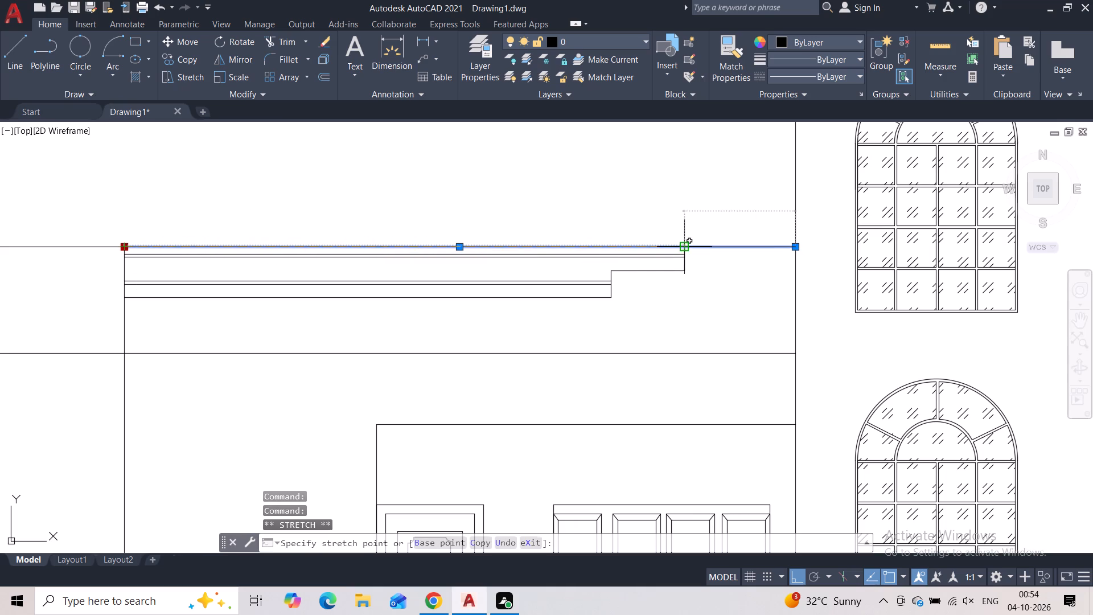
key("Escape")
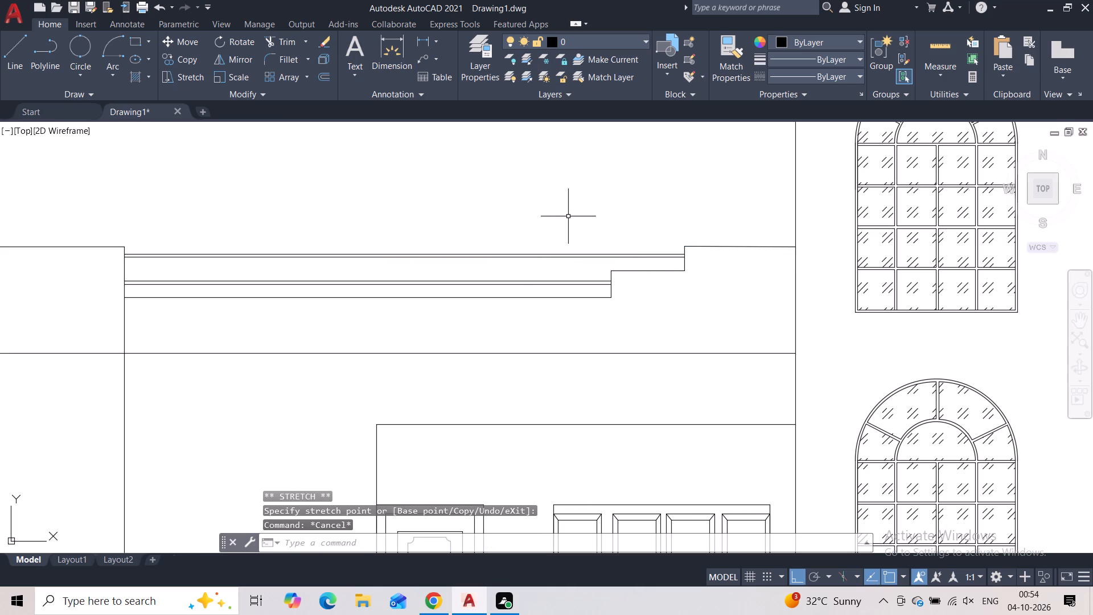
Copy the tall crossed panel from the balcony's tower end to the roof edge between the upper step and the tower.
scroll(568, 217, "down", 2)
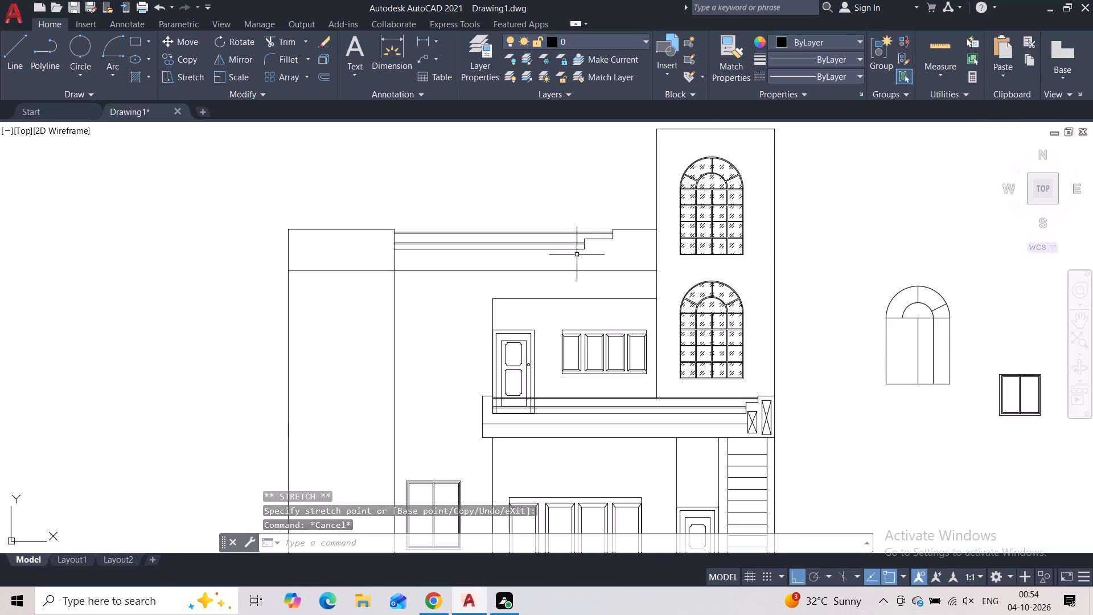
left_click(765, 416)
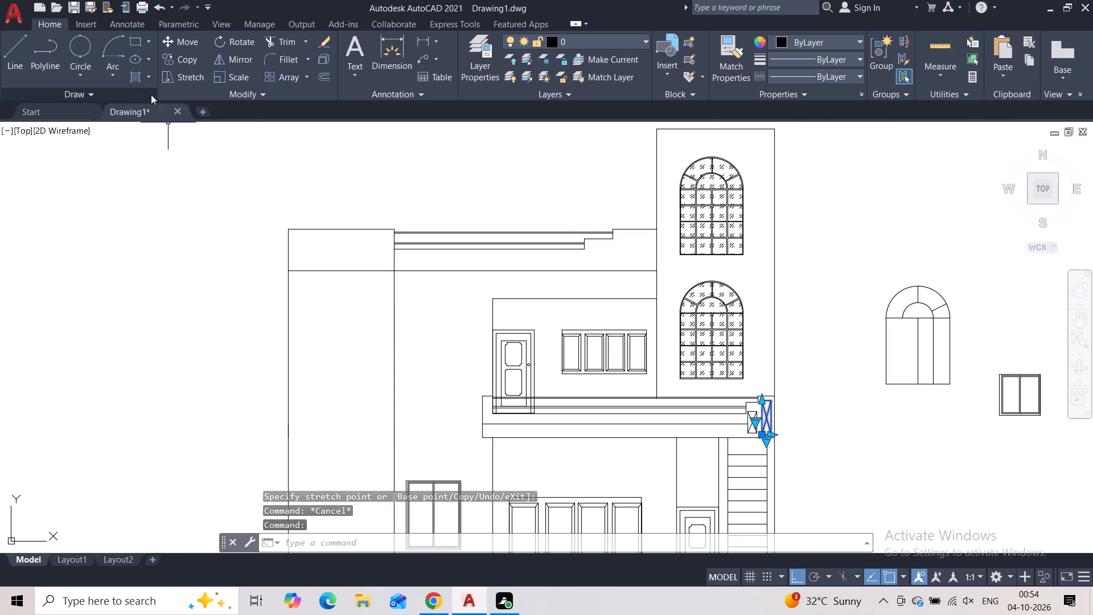
left_click(181, 57)
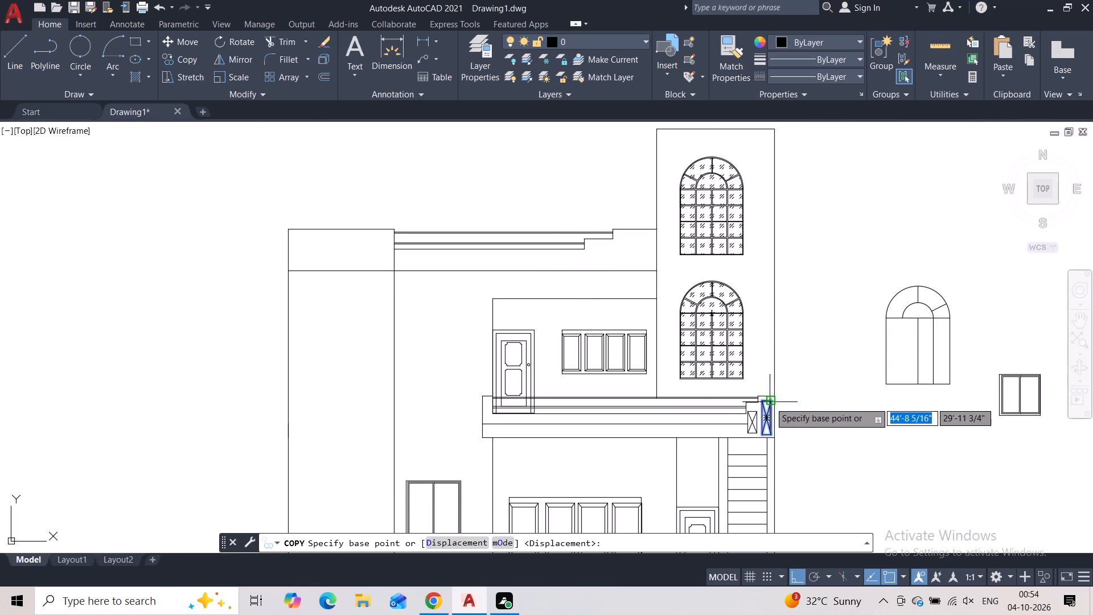
left_click(768, 403)
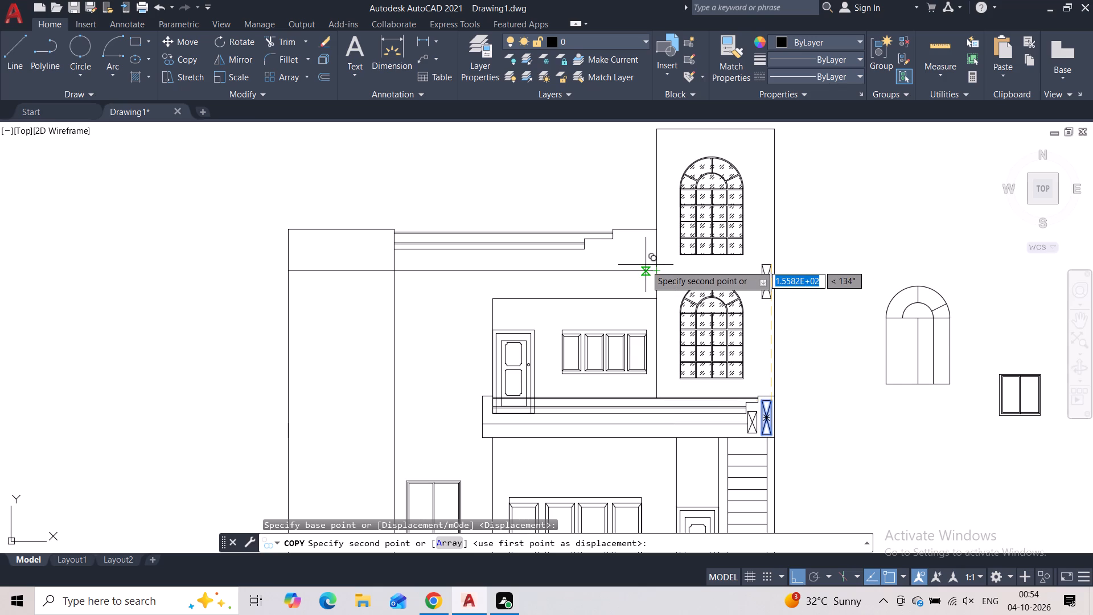
key("F8")
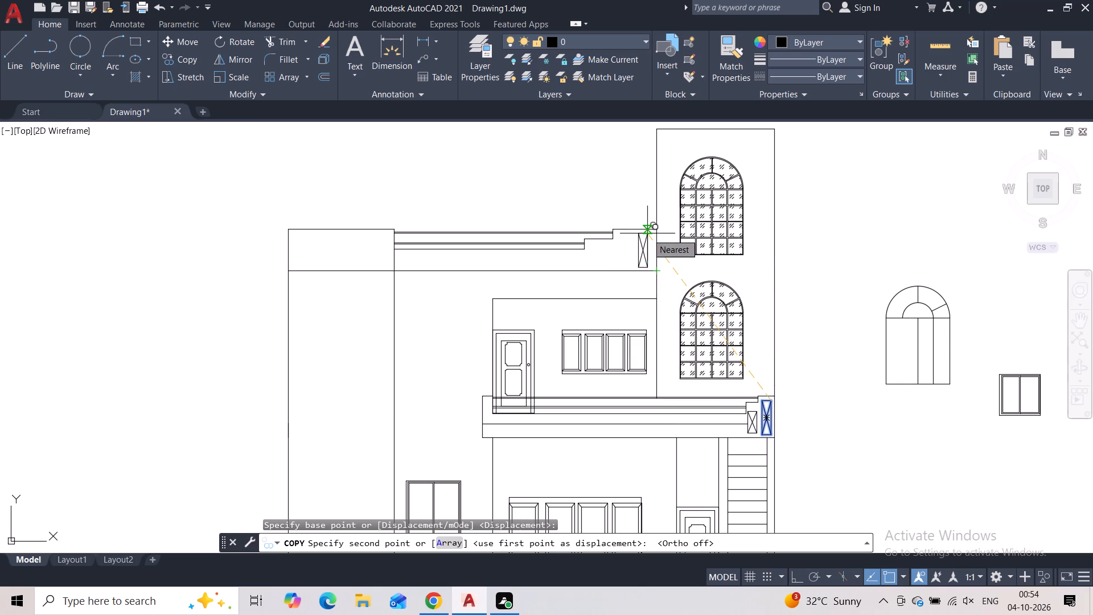
left_click(643, 233)
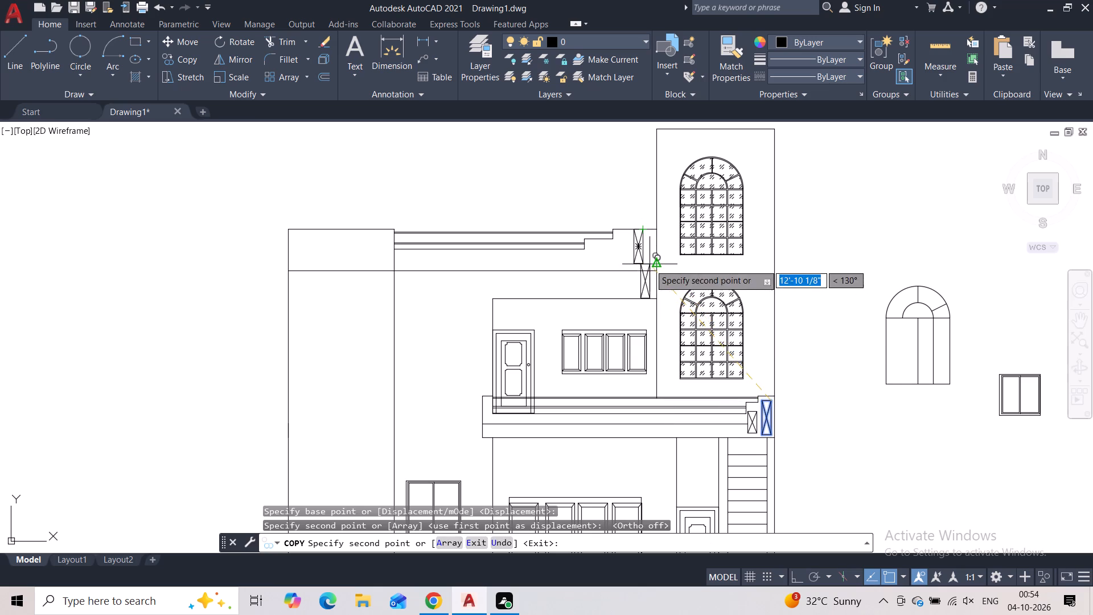
key("Escape")
Copy the short crossed panel from the balcony end to the roof band, just below the lower step.
left_click(755, 422)
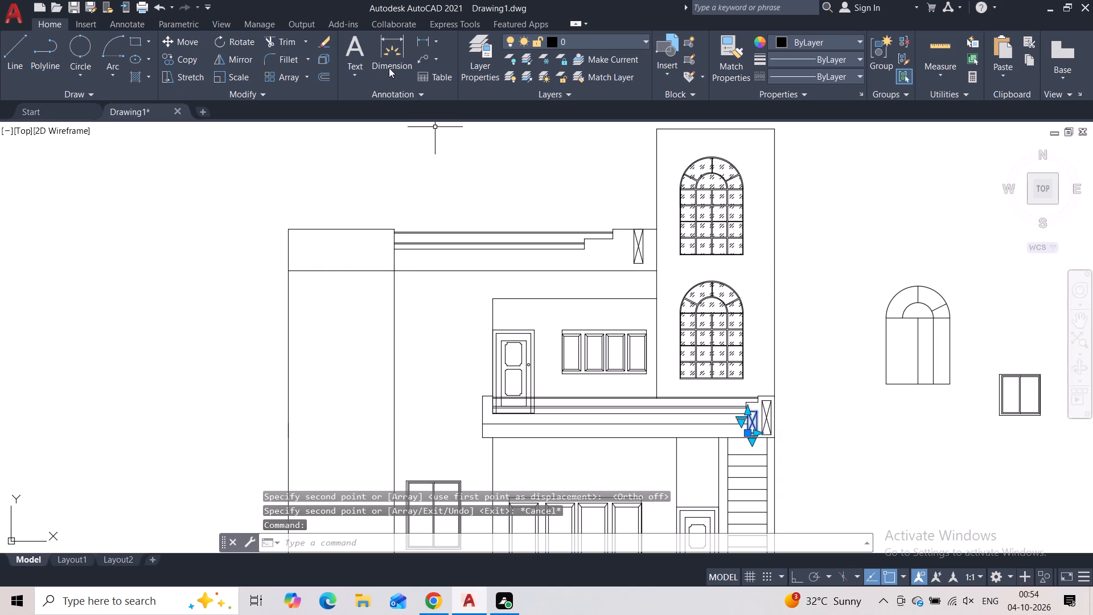
left_click(188, 56)
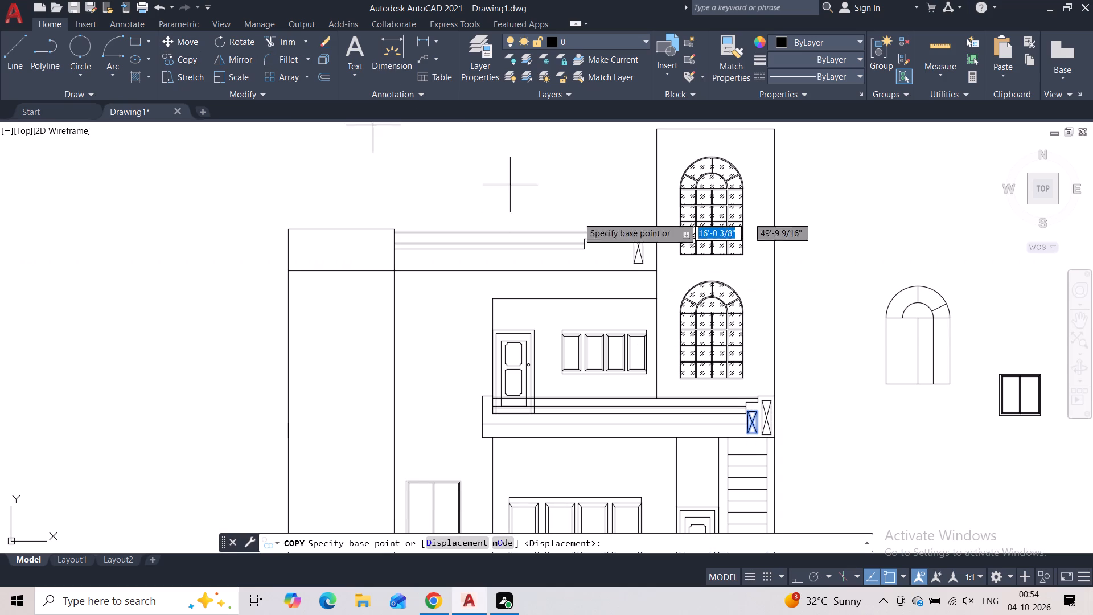
left_click(750, 427)
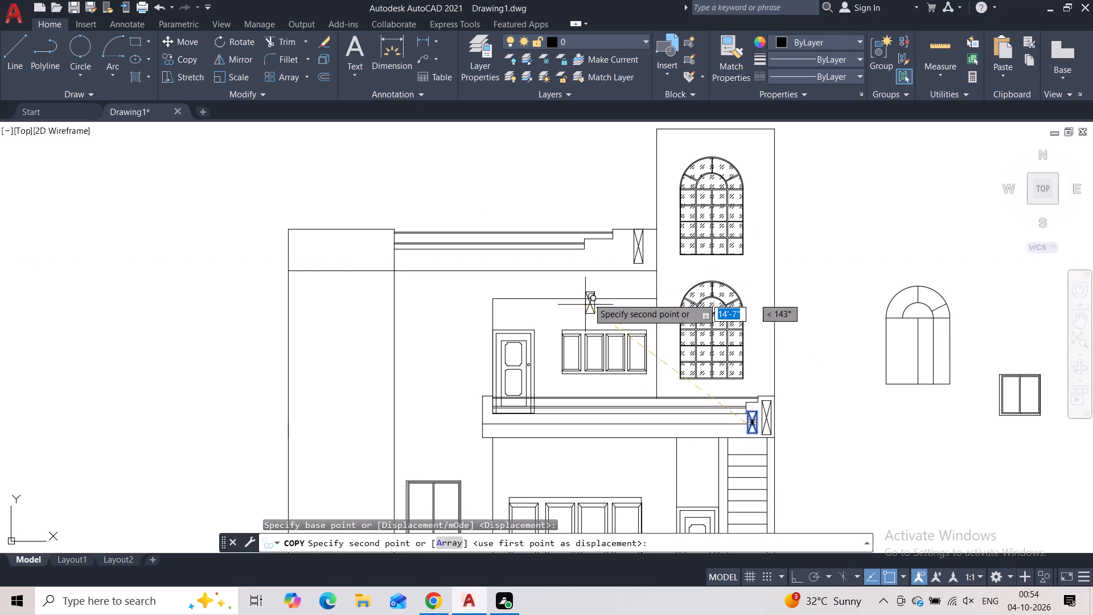
left_click(594, 256)
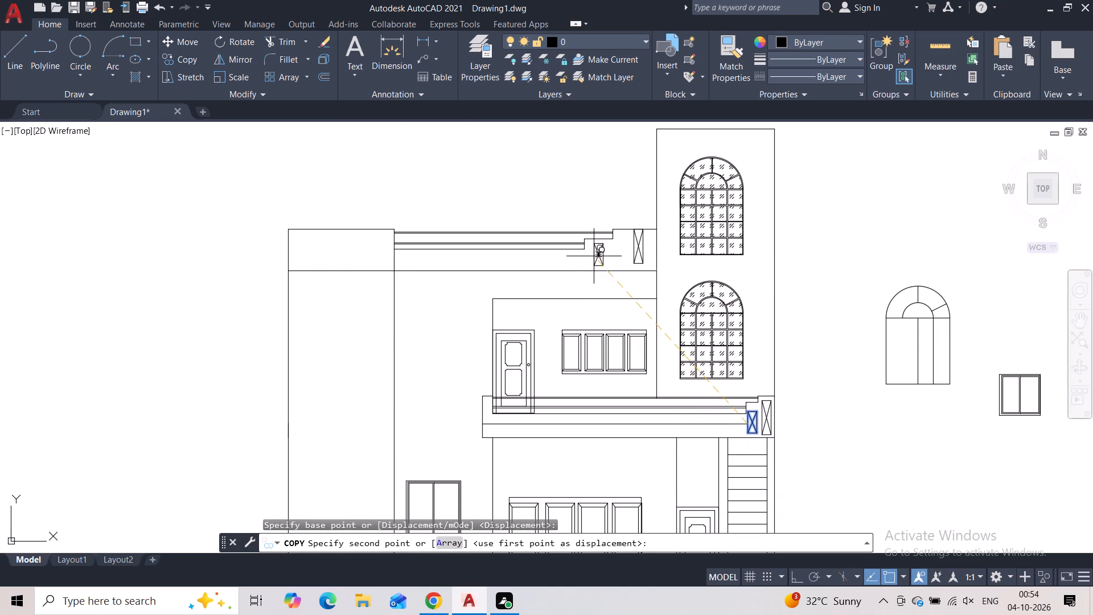
key("Escape")
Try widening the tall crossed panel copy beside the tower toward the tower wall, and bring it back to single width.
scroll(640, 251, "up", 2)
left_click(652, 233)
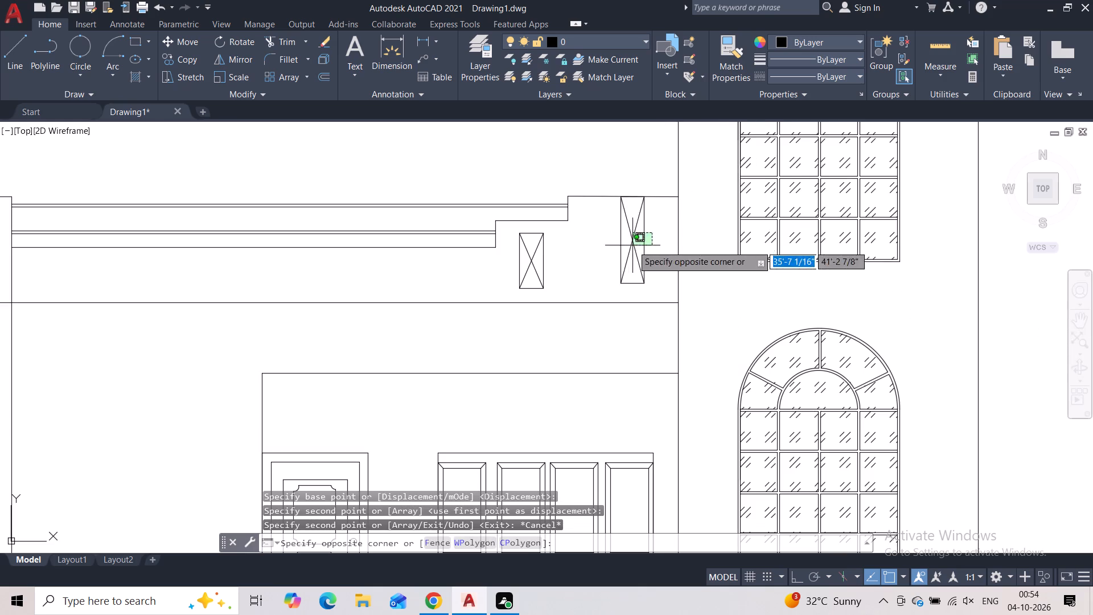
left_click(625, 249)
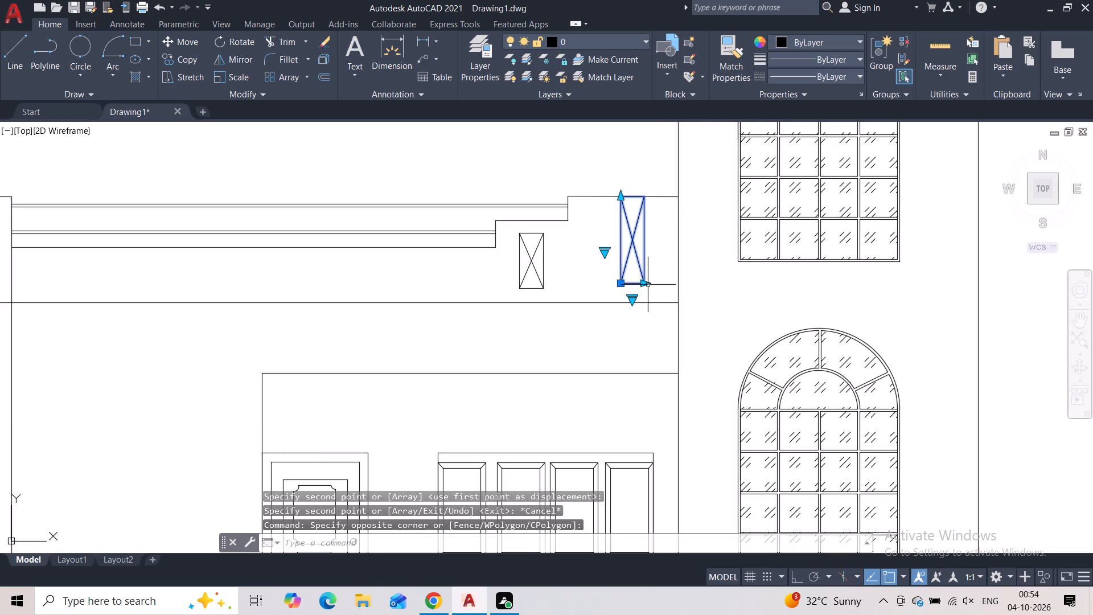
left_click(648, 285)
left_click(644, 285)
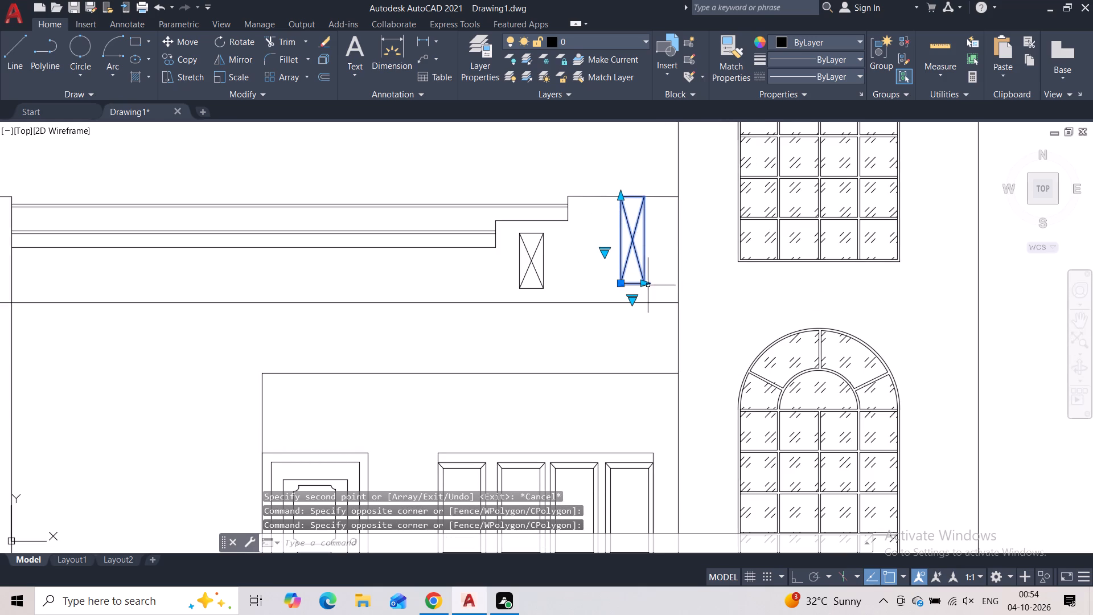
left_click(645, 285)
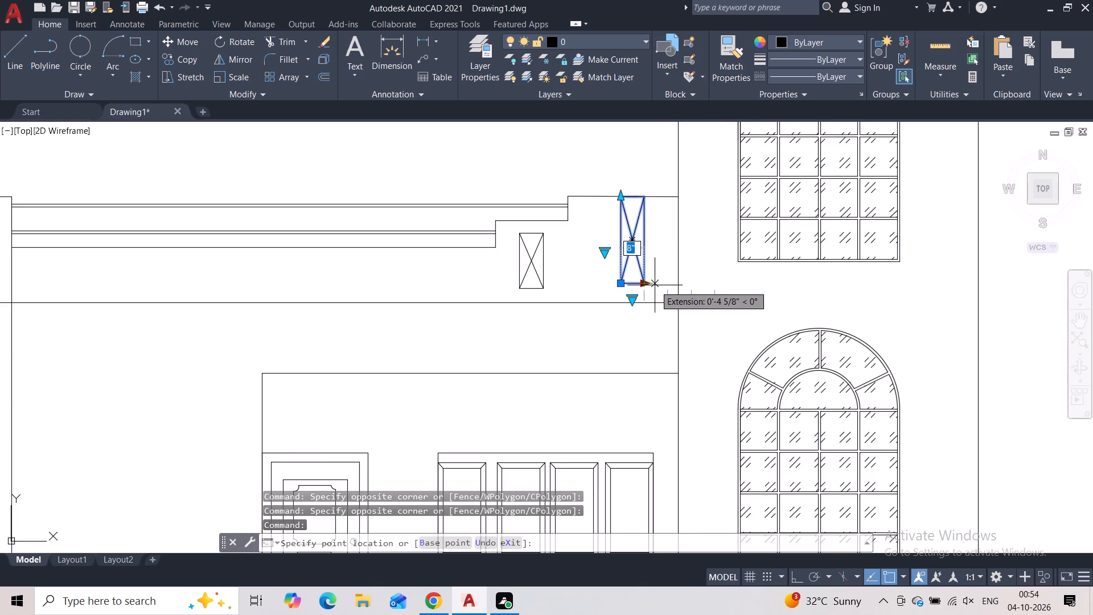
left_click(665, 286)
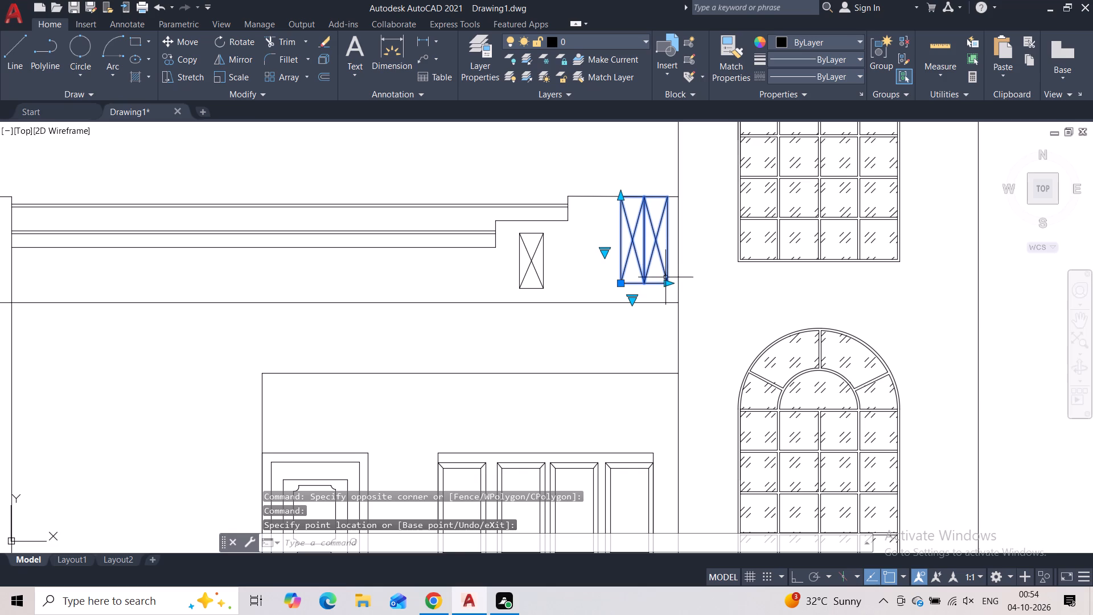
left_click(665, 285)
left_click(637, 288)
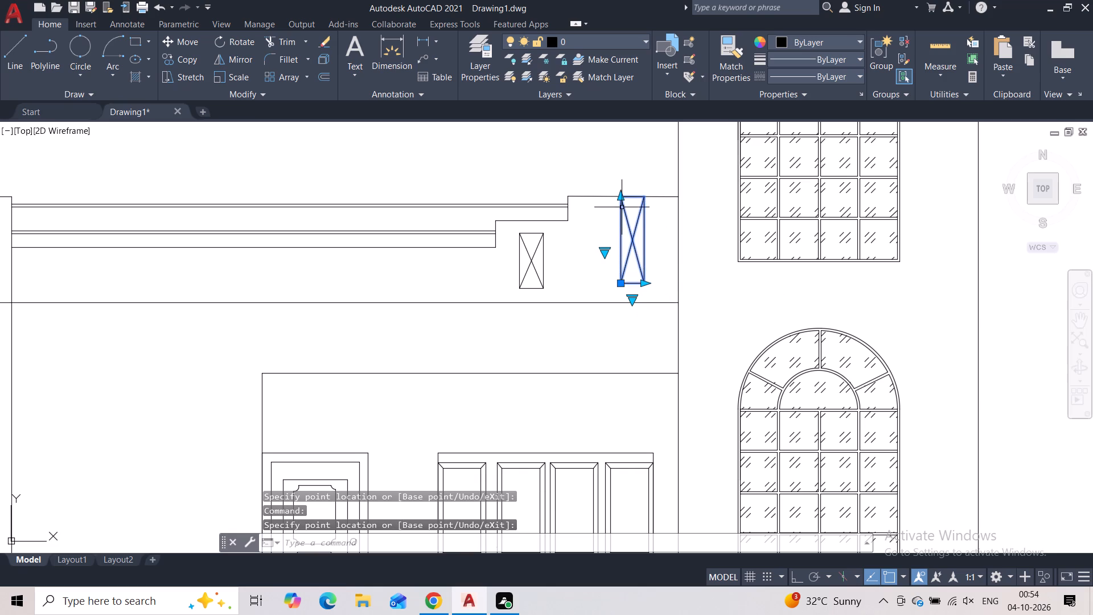
Shorten the tall crossed panel copy beside the tower from its top to a height of about 1'-6 3/4".
left_click(620, 198)
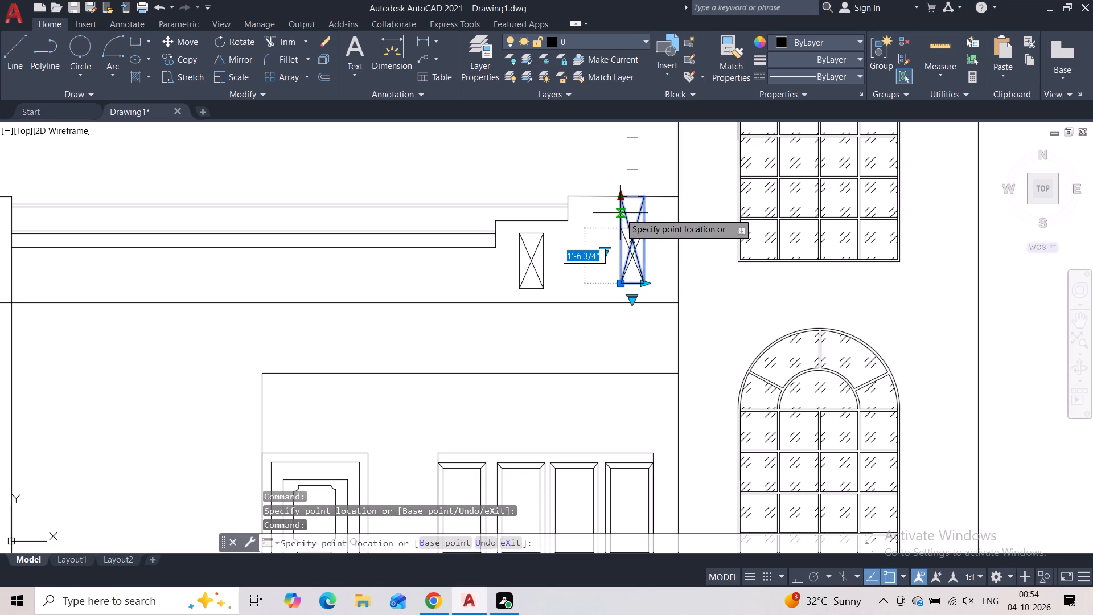
left_click(620, 214)
key("Escape")
scroll(625, 243, "down", 2)
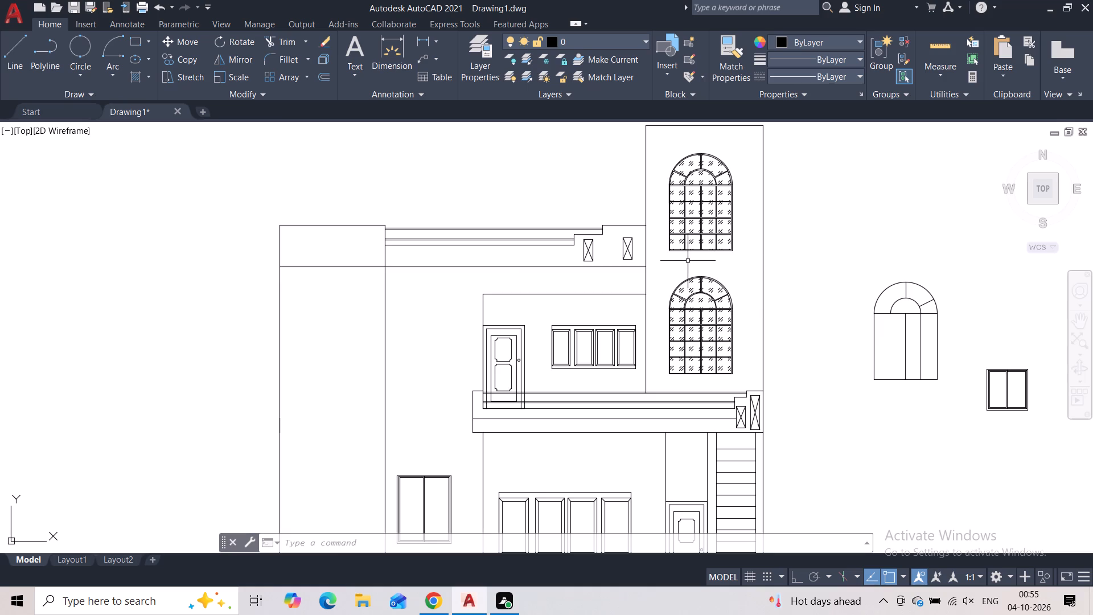
Draw a line outline extending the left block's top upward by about 11 3/8" across its full width.
scroll(364, 231, "up", 2)
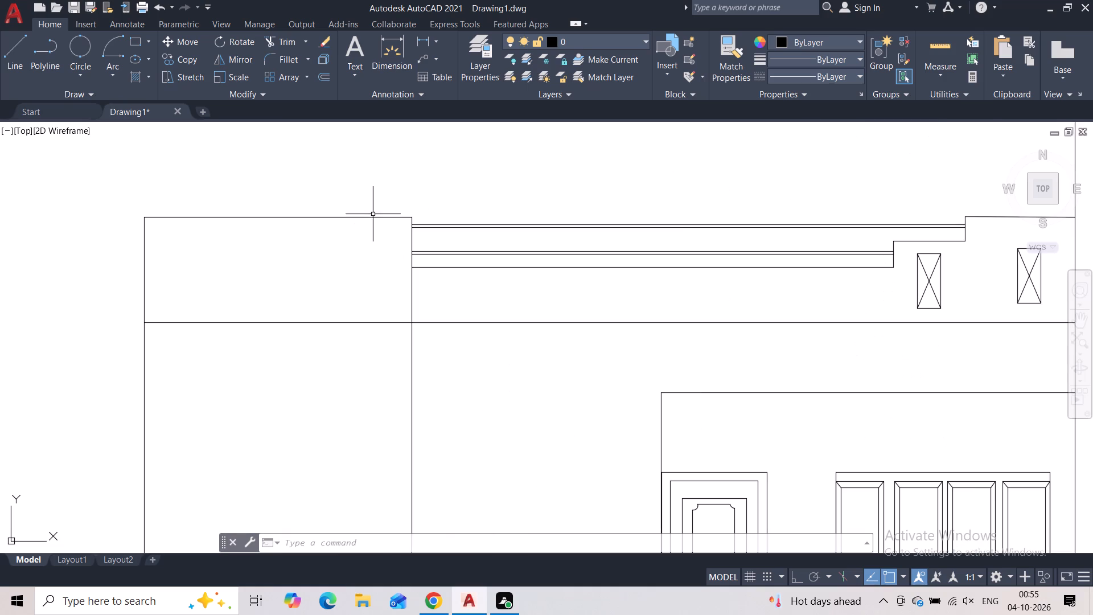
left_click(10, 54)
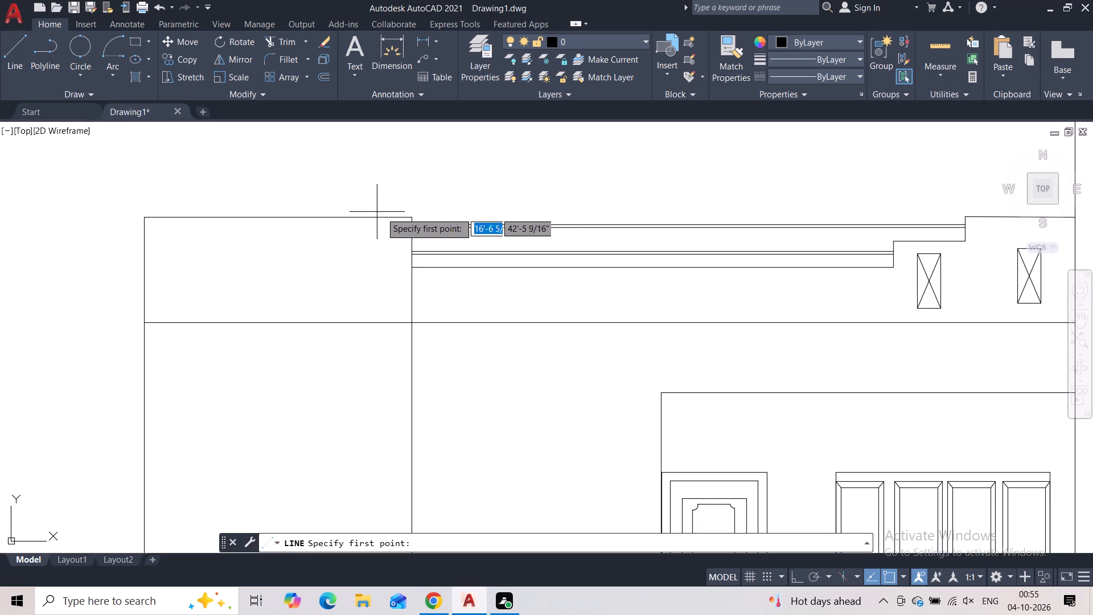
left_click(413, 216)
left_click(410, 184)
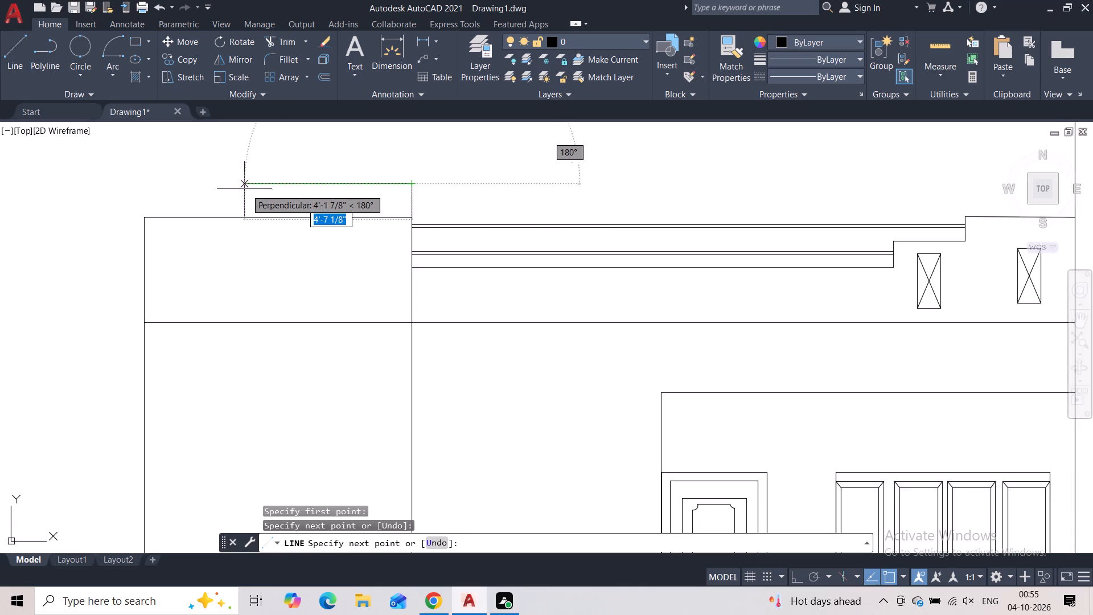
left_click(142, 183)
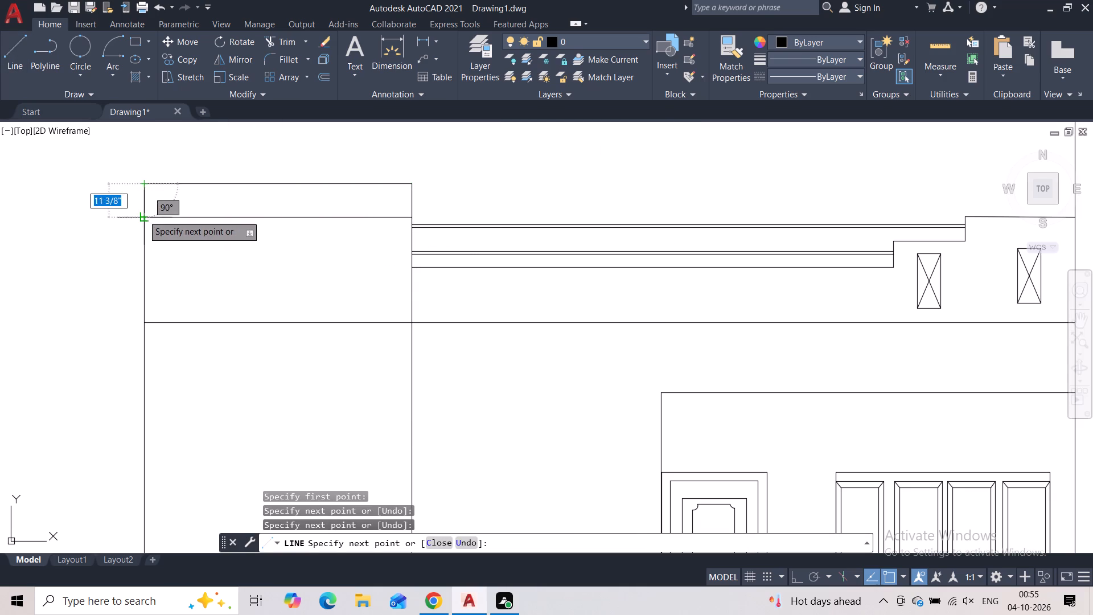
left_click(143, 215)
key("Escape")
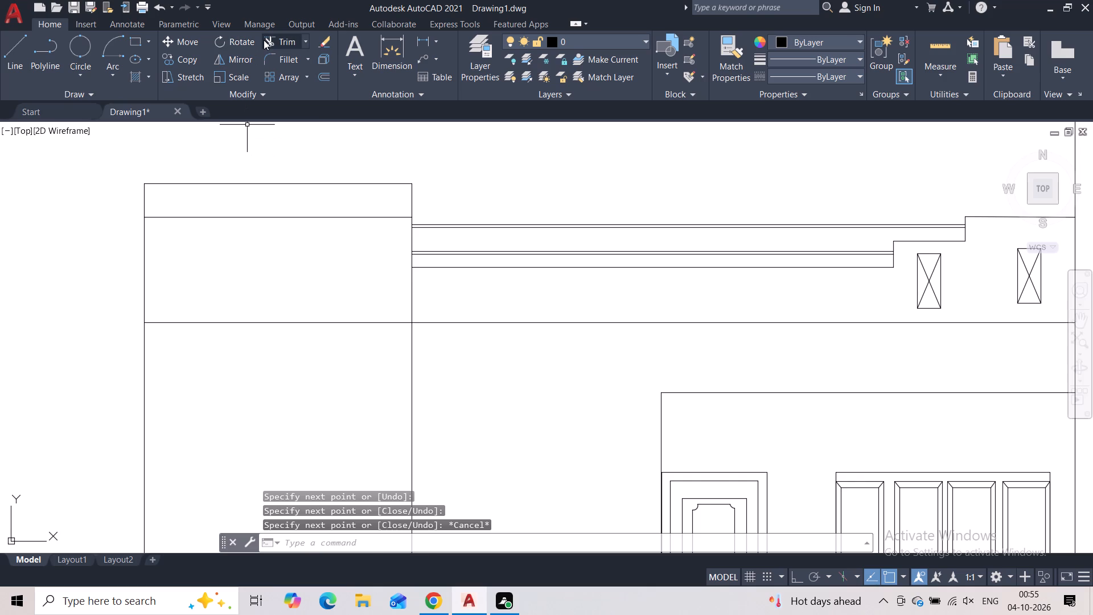
Trim away the former top edge and the roof-band line crossing the left block, leaving its face clear.
left_click(264, 40)
left_click_drag(289, 208, 289, 227)
key("Escape")
scroll(427, 225, "down", 1)
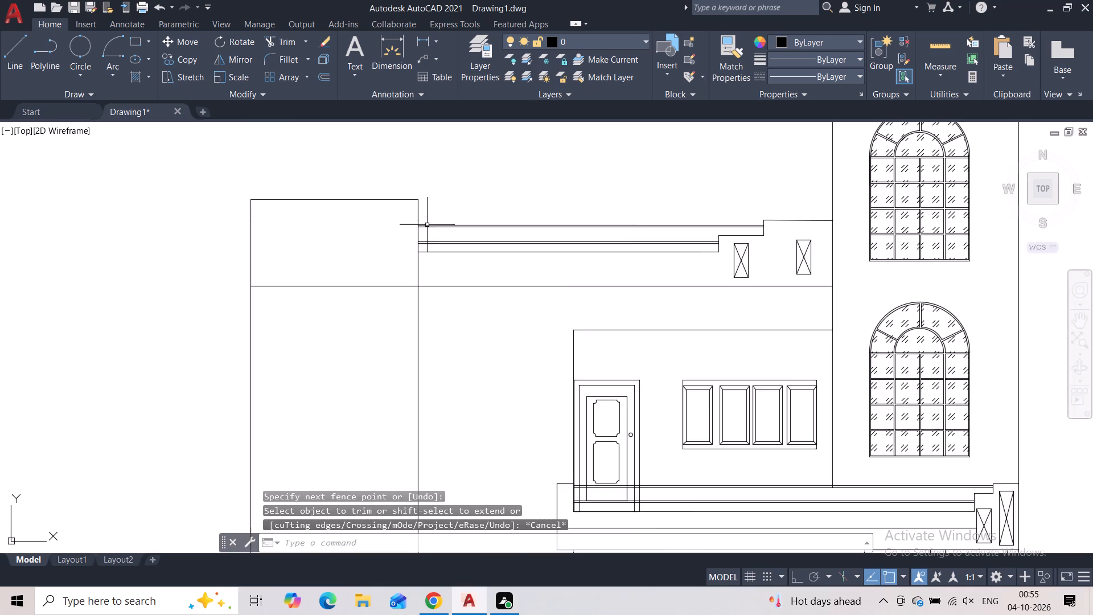
scroll(427, 225, "down", 1)
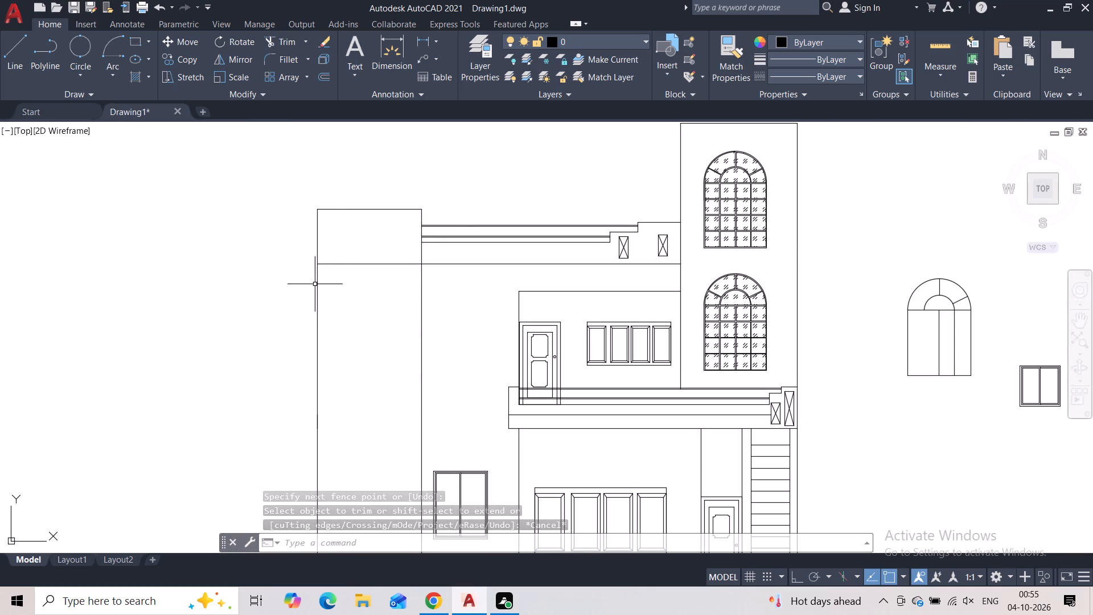
left_click(272, 39)
left_click_drag(353, 252, 350, 277)
key("Escape")
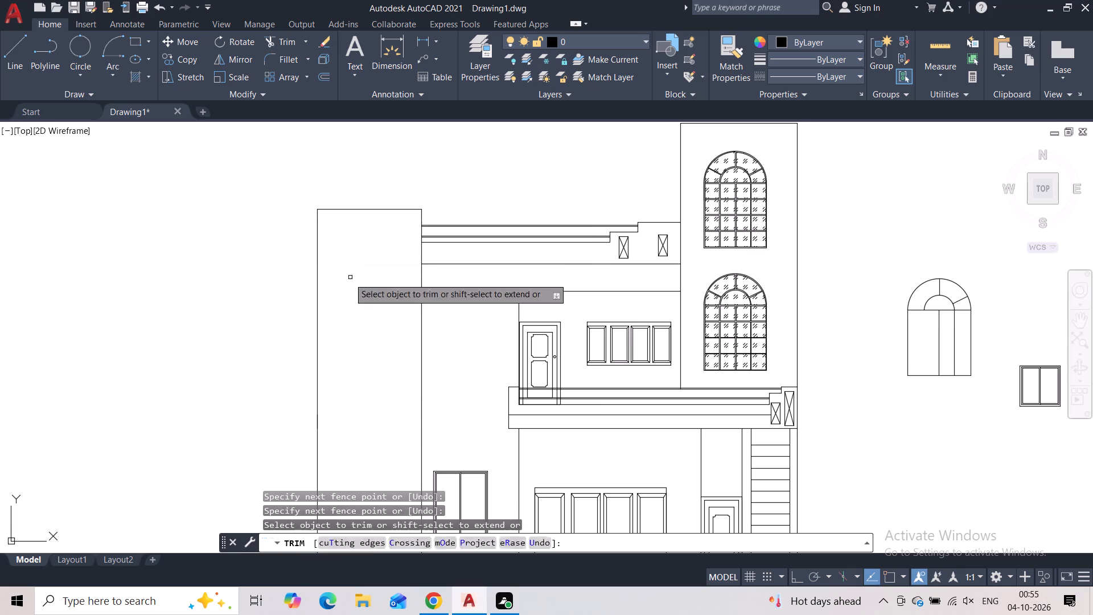
Copy the ground-floor two-pane window about 11'-3" up to the upper storey, between the left block and the balcony door.
scroll(348, 278, "down", 2)
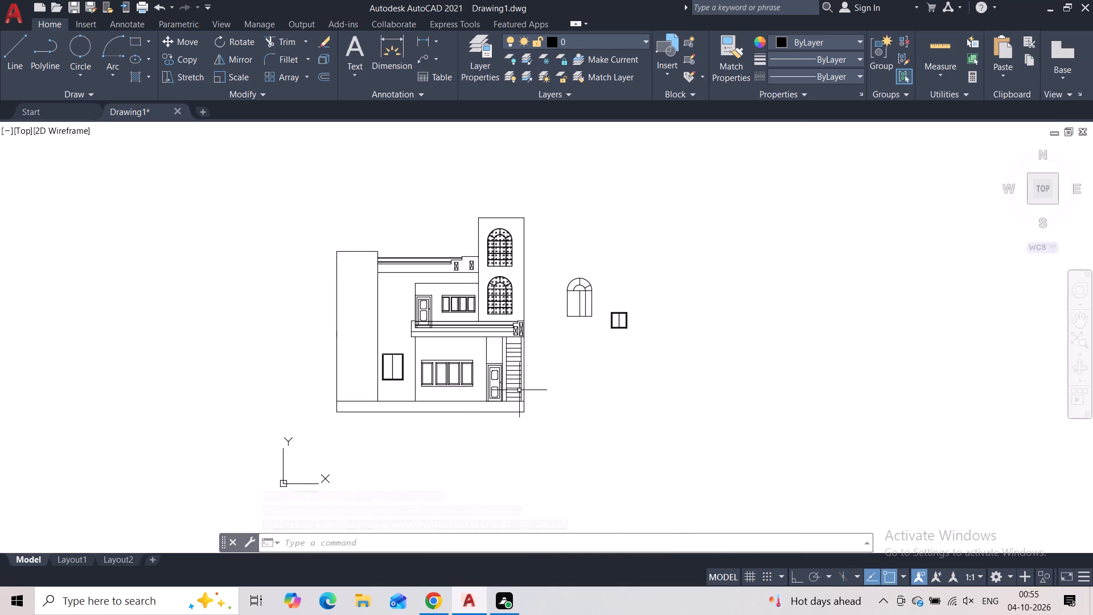
key("Escape")
scroll(404, 348, "up", 3)
left_click(398, 356)
left_click(366, 408)
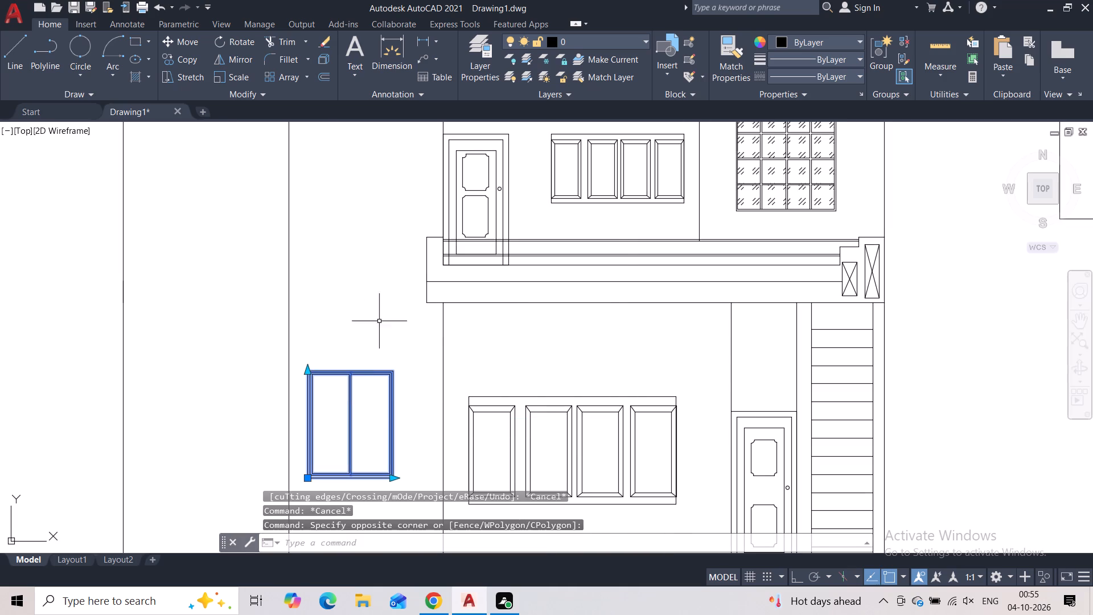
left_click(162, 60)
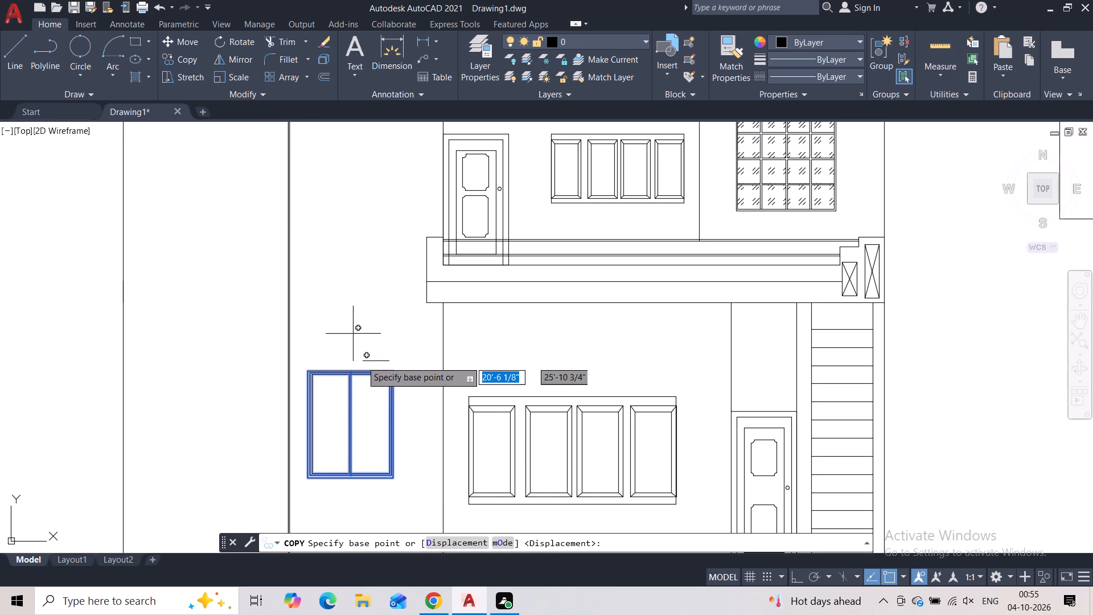
left_click(348, 376)
middle_click_drag(340, 243, 339, 344)
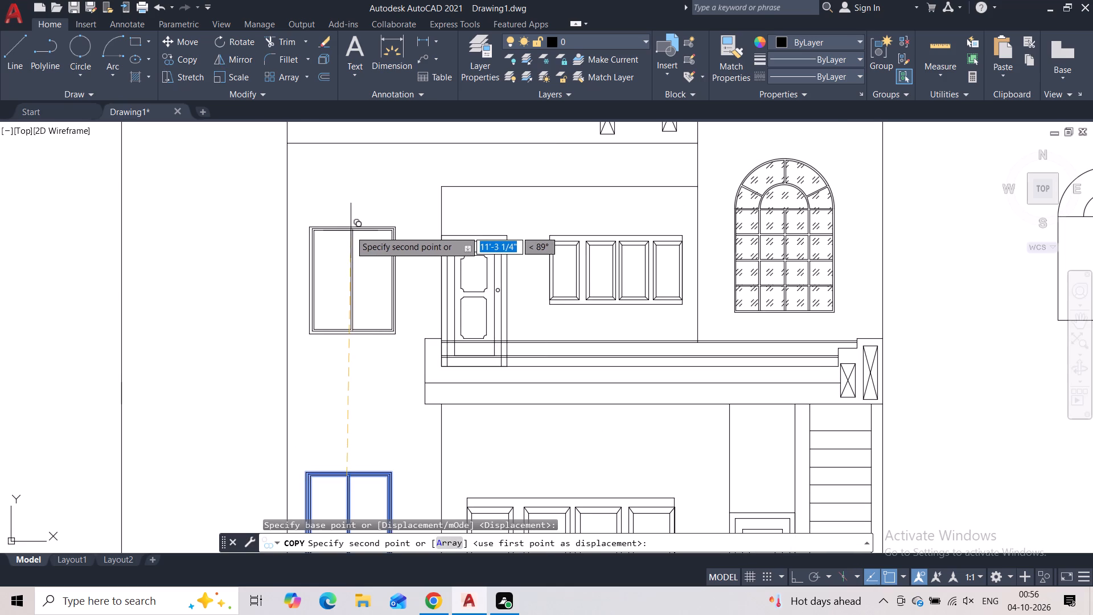
left_click(336, 232)
key("Escape")
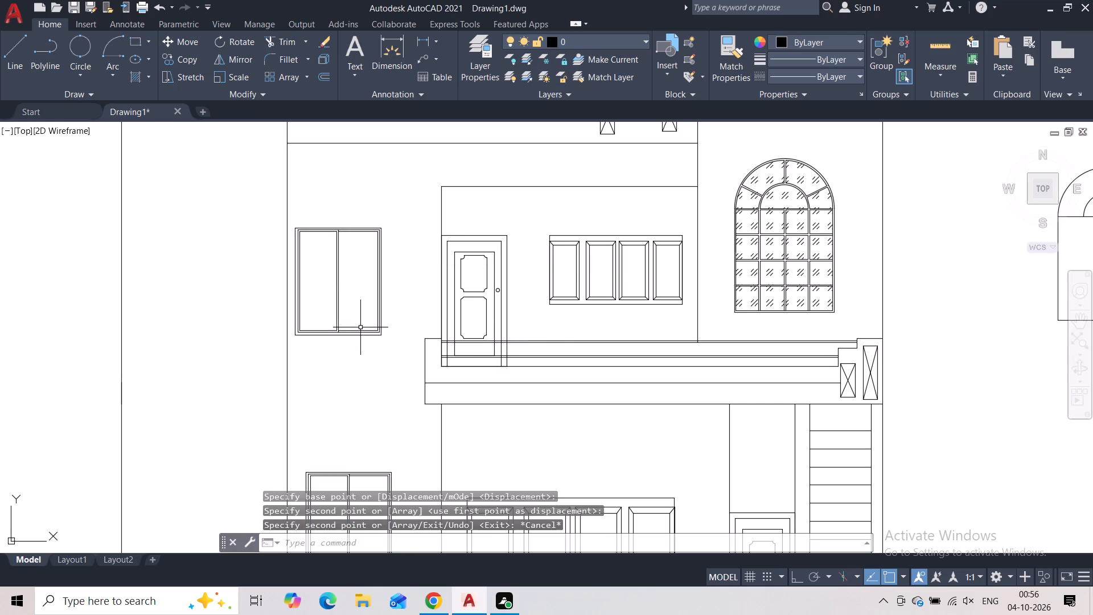
Move the ground-floor two-pane window slightly down and toward the left block, roughly beneath the upper copy.
middle_click_drag(363, 364, 377, 274)
left_click(371, 384)
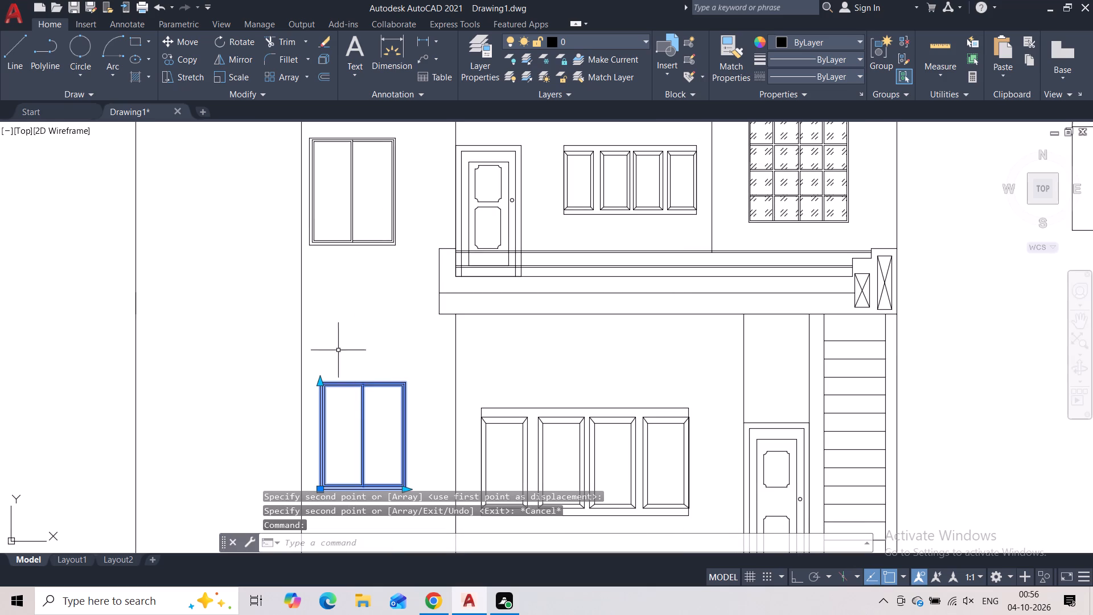
left_click(185, 42)
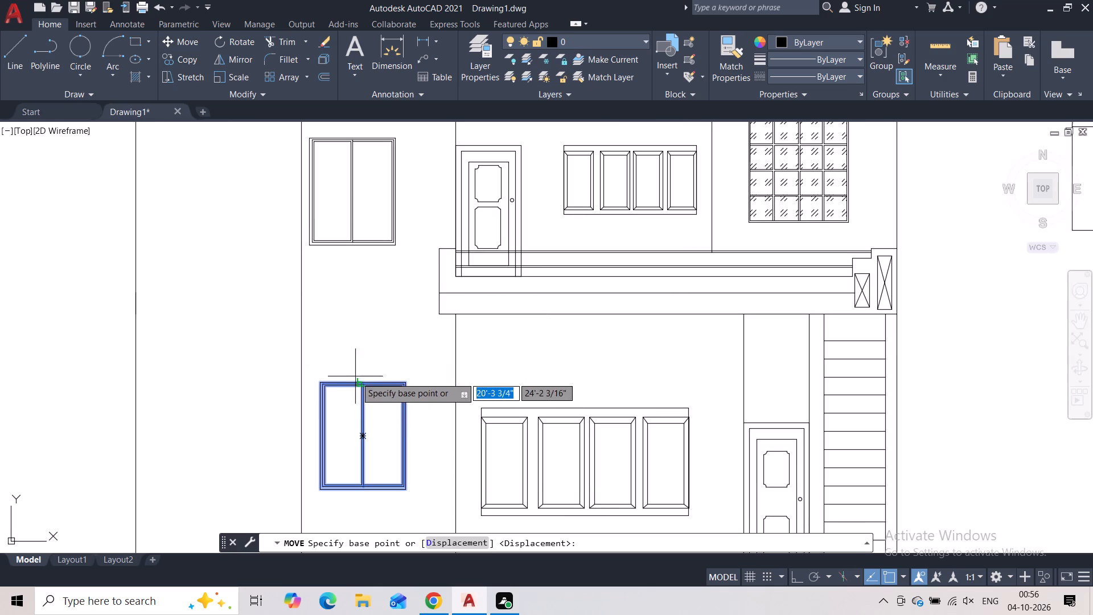
left_click(324, 382)
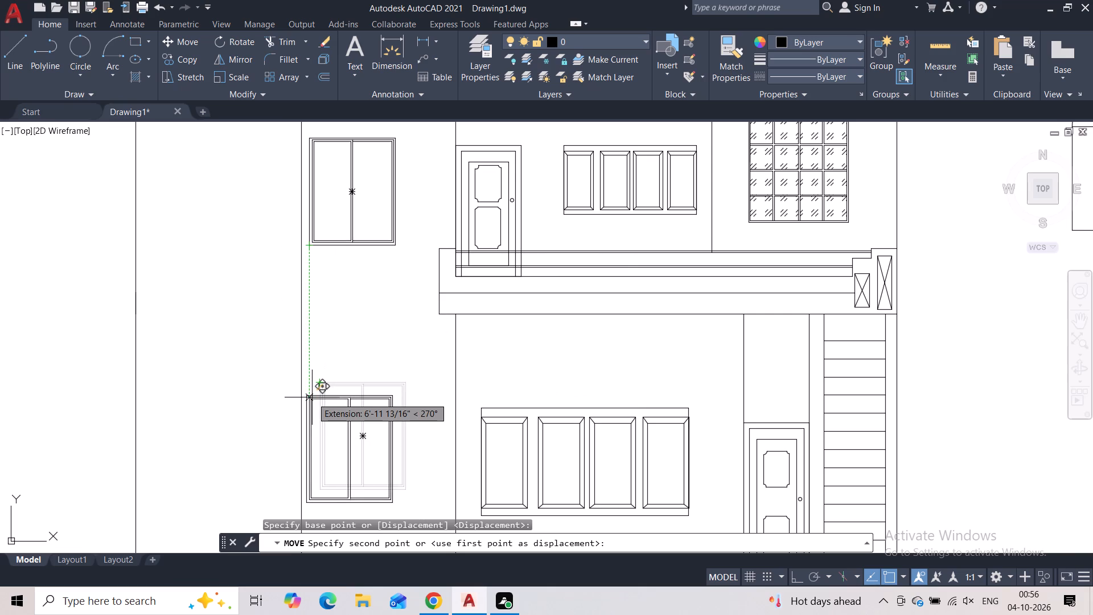
left_click(309, 408)
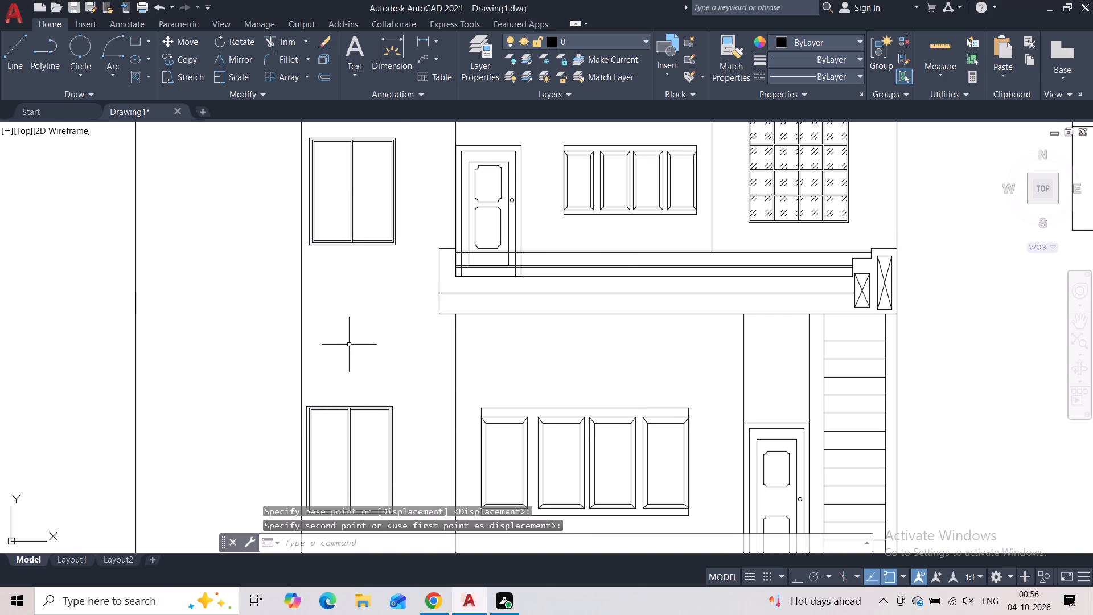
Draw a thin lintel outline on top of the upper two-pane window, about 4'-4 7/8" wide, overhanging it slightly at both ends.
middle_click_drag(350, 345, 361, 260)
scroll(361, 260, "down", 2)
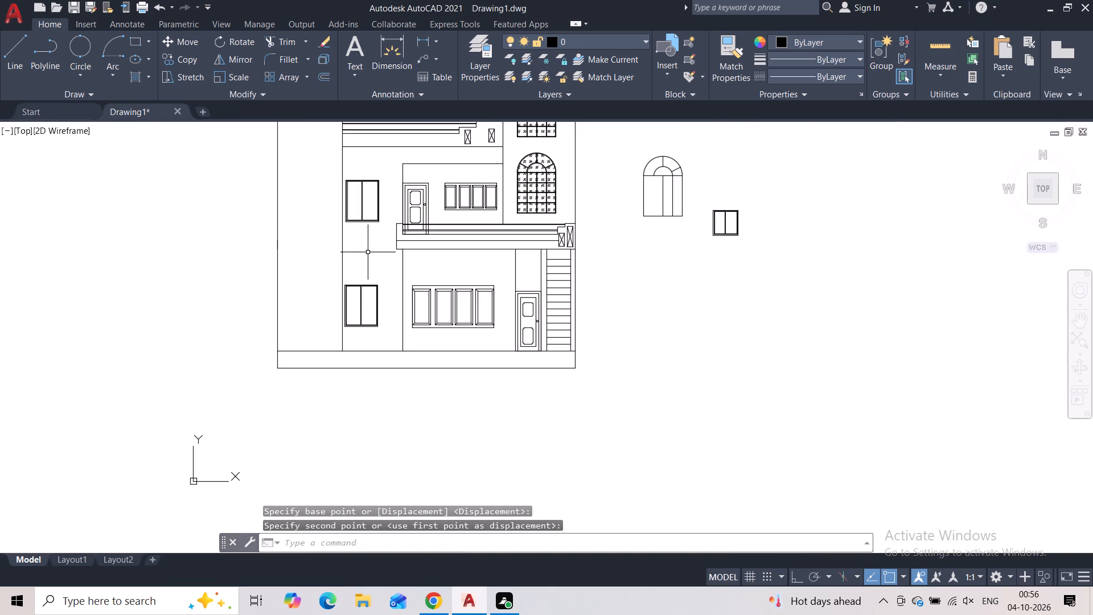
scroll(368, 173, "up", 4)
left_click(26, 63)
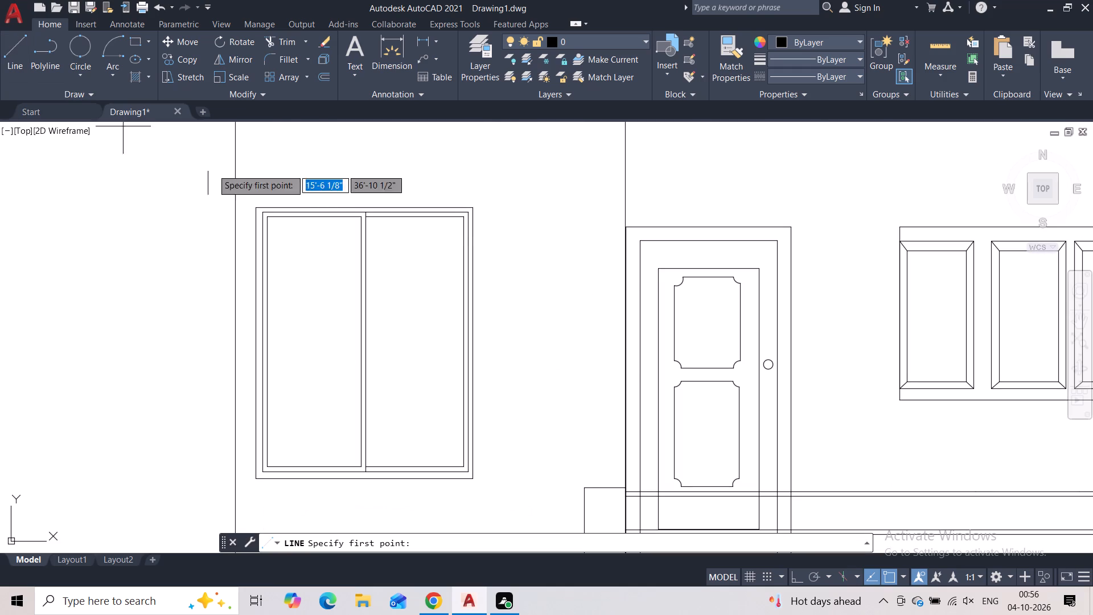
left_click(475, 208)
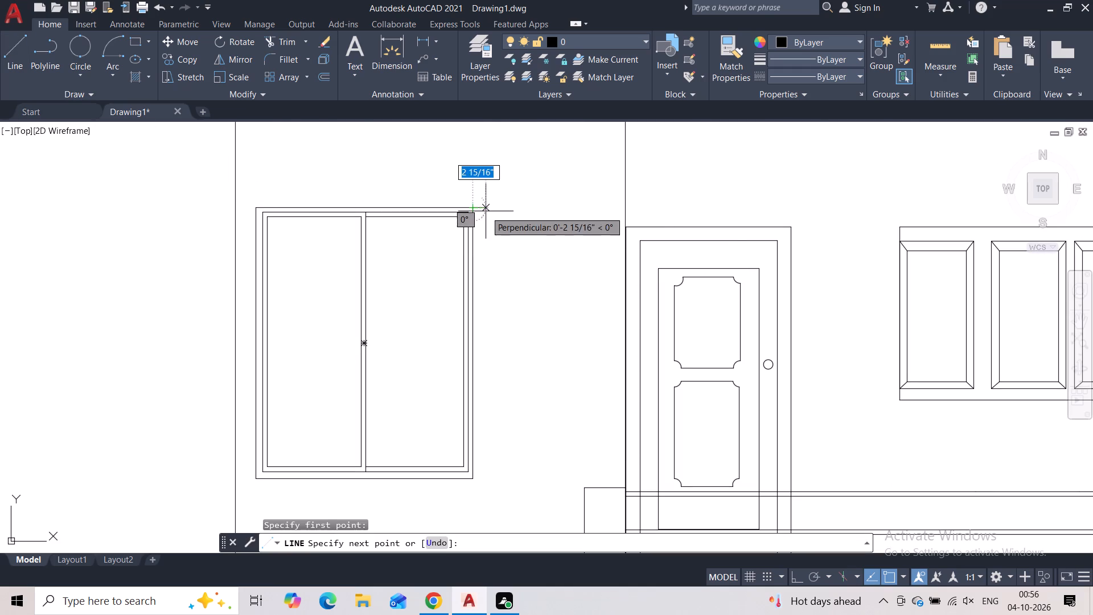
left_click(486, 211)
left_click(488, 196)
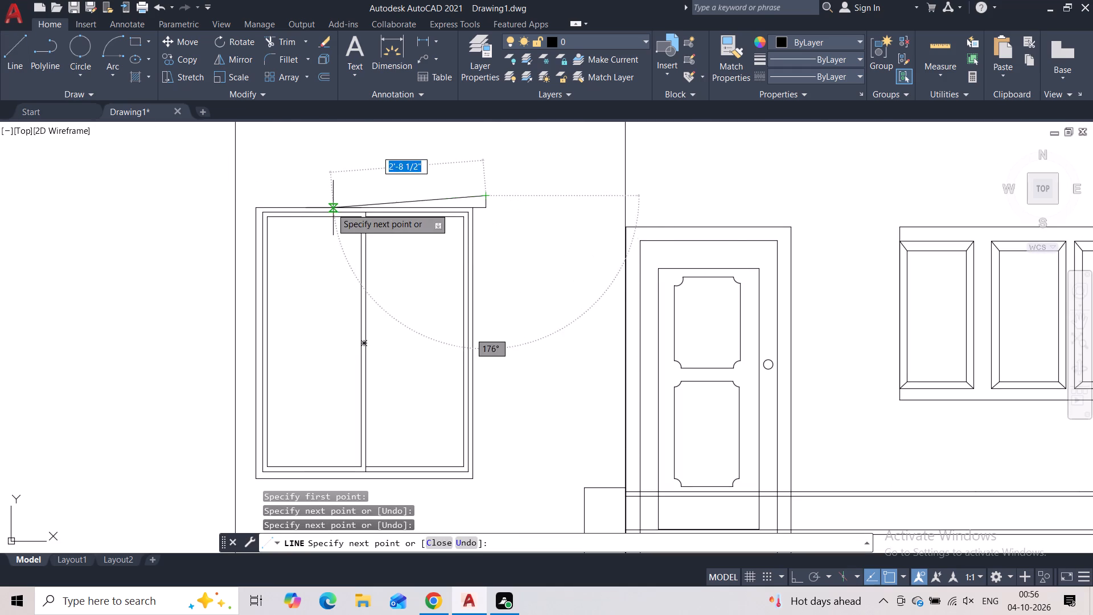
left_click(245, 197)
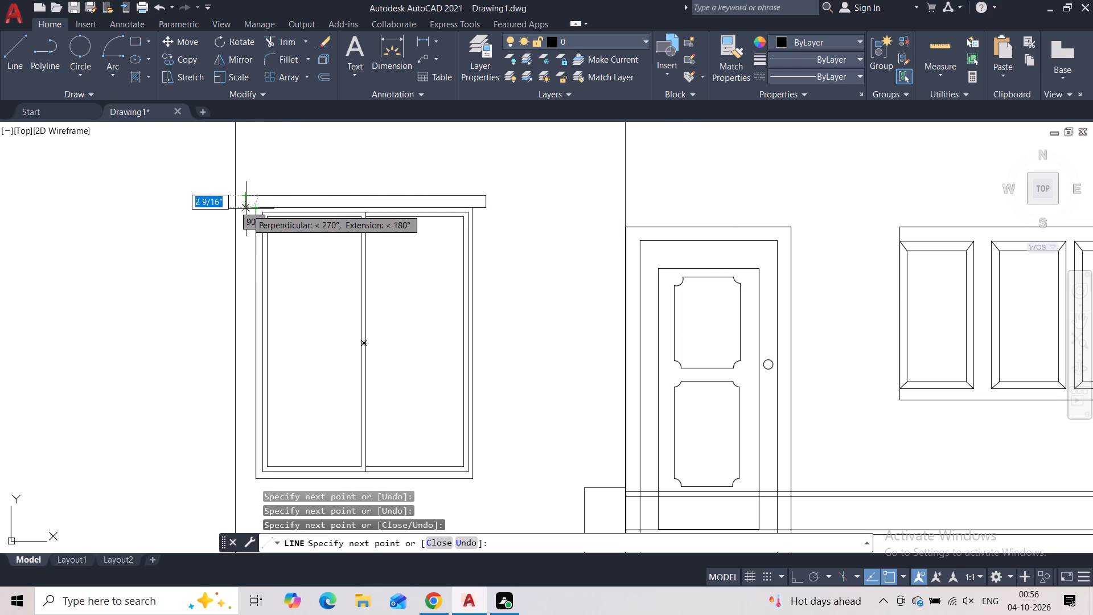
left_click(246, 209)
left_click(260, 207)
key("Escape")
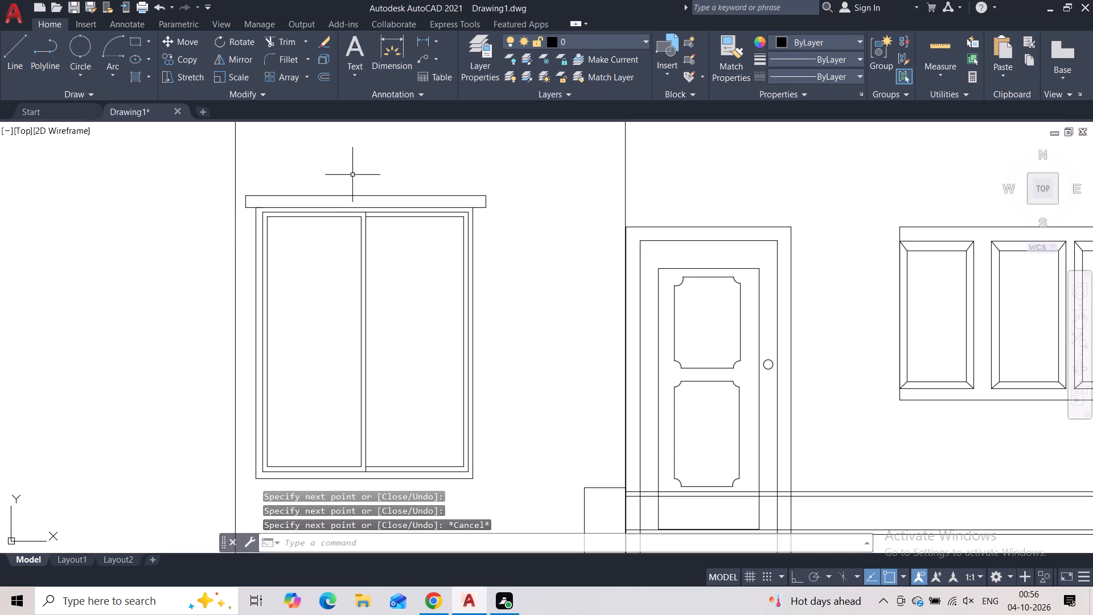
Draw a matching lintel outline about 2 5/8" high on top of the ground-floor two-pane window, slightly overhanging both ends.
scroll(391, 187, "down", 2)
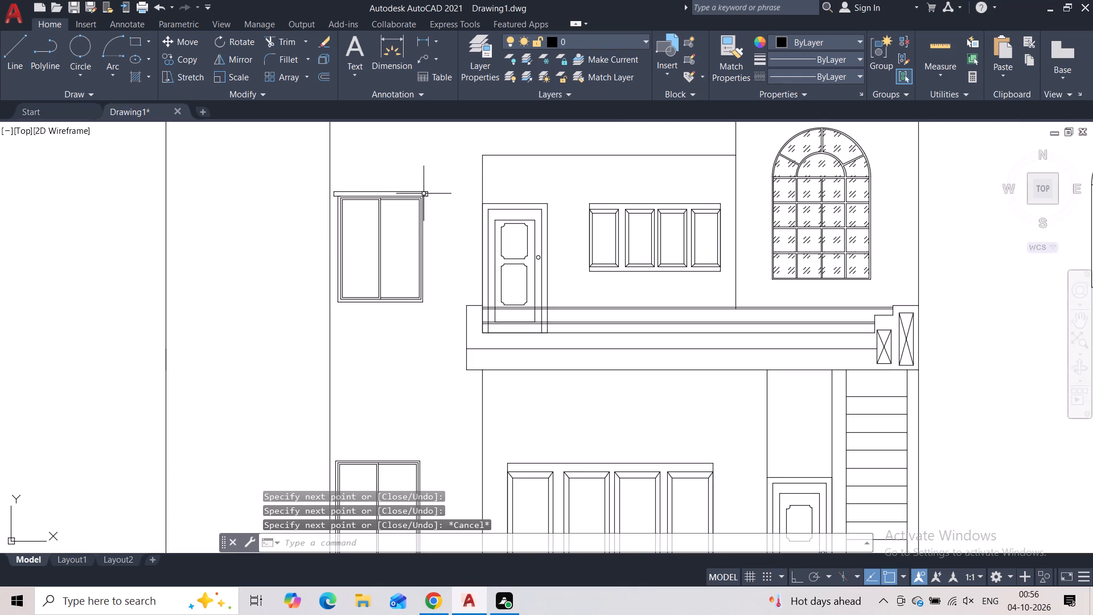
middle_click_drag(397, 372, 383, 292)
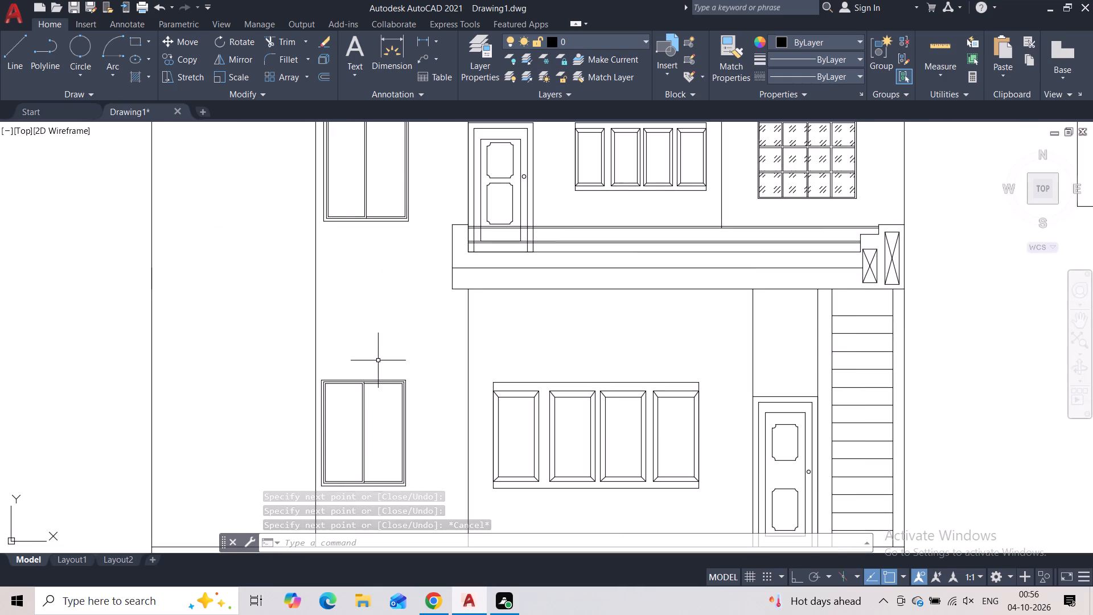
key("c")
key("Escape")
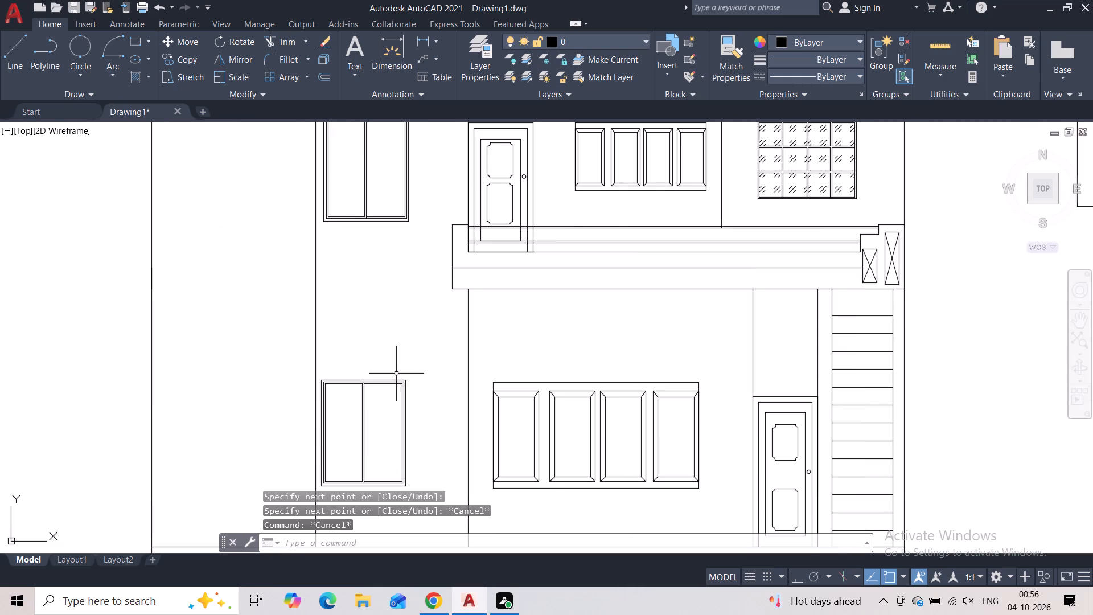
left_click(12, 58)
scroll(417, 386, "up", 2)
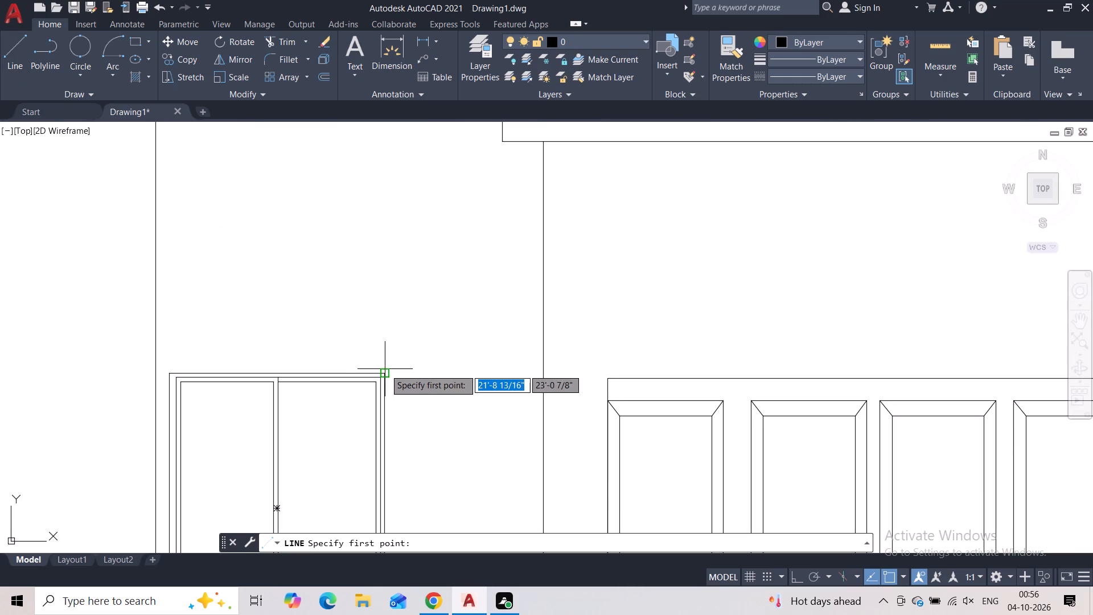
left_click(383, 371)
left_click(398, 373)
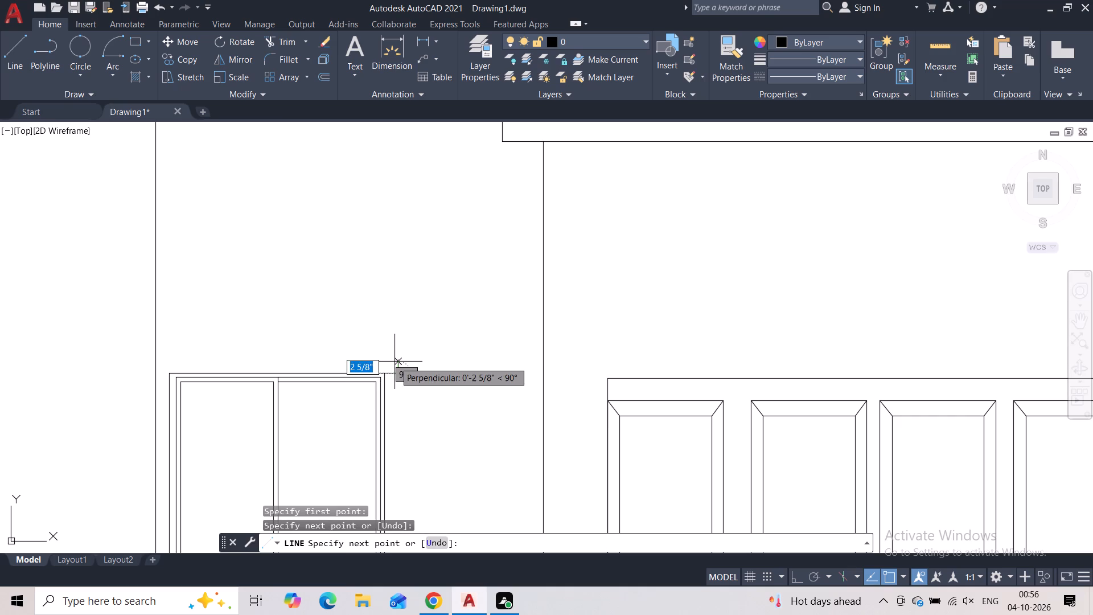
left_click(395, 362)
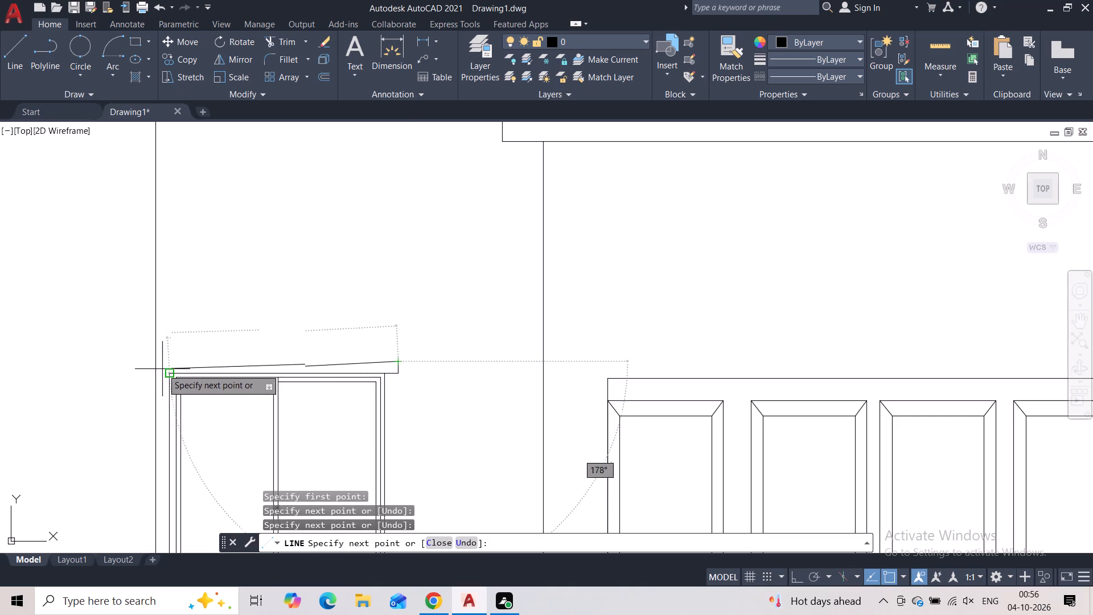
left_click(164, 366)
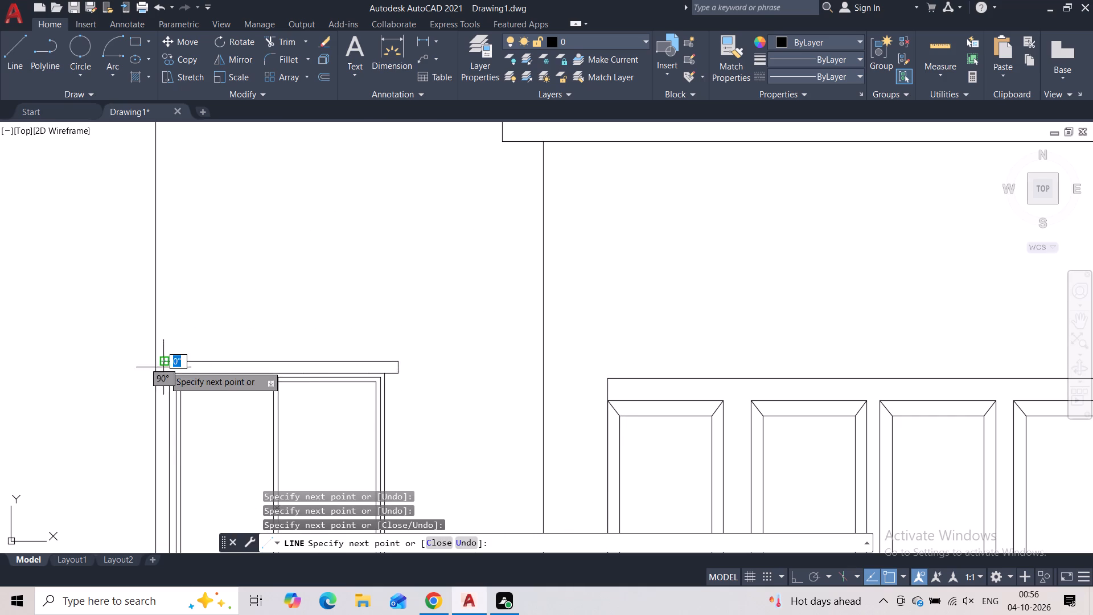
left_click(162, 376)
left_click(169, 371)
key("Escape")
Draw a rectangle about 3'-2 7/16" wide by 2'-8 11/16" high near the top of the left block's face.
scroll(208, 310, "down", 2)
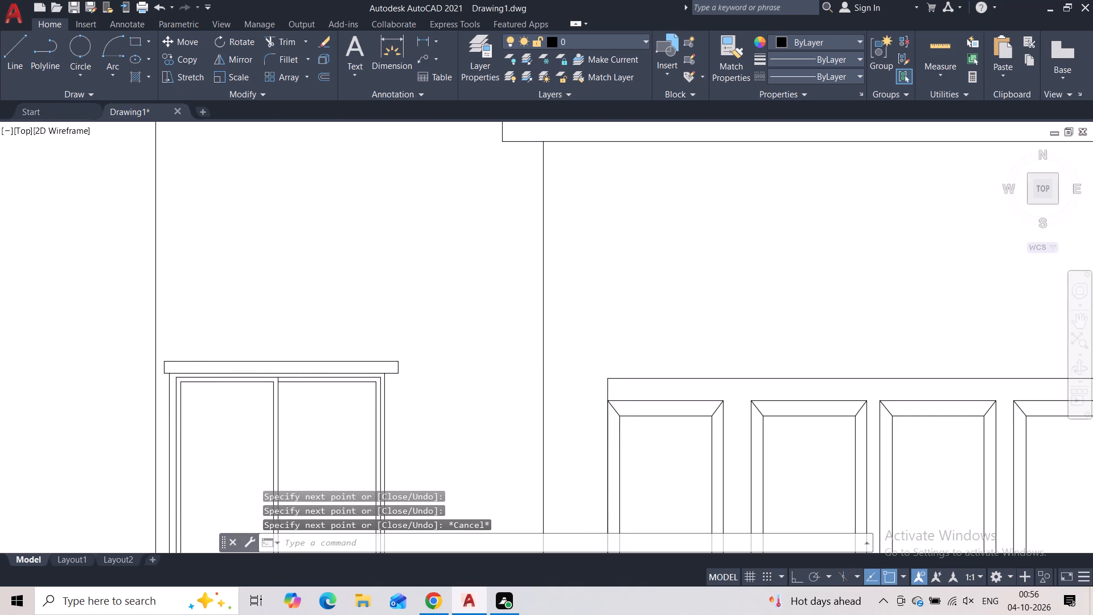
middle_click_drag(240, 288, 414, 395)
scroll(414, 395, "down", 1)
middle_click_drag(410, 387, 396, 340)
scroll(396, 341, "down", 1)
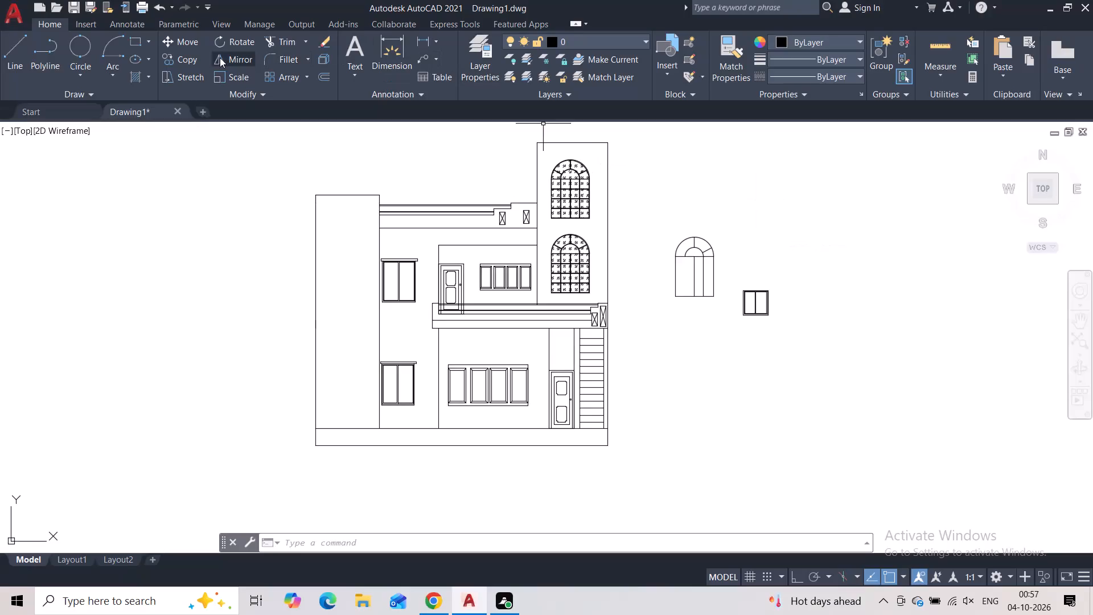
left_click(134, 41)
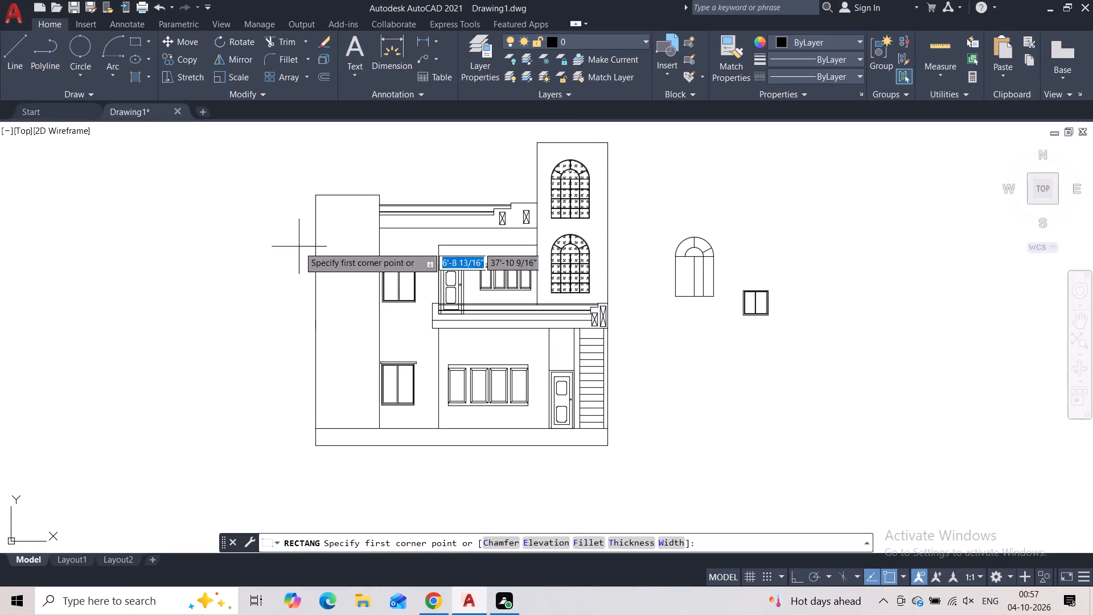
left_click(334, 215)
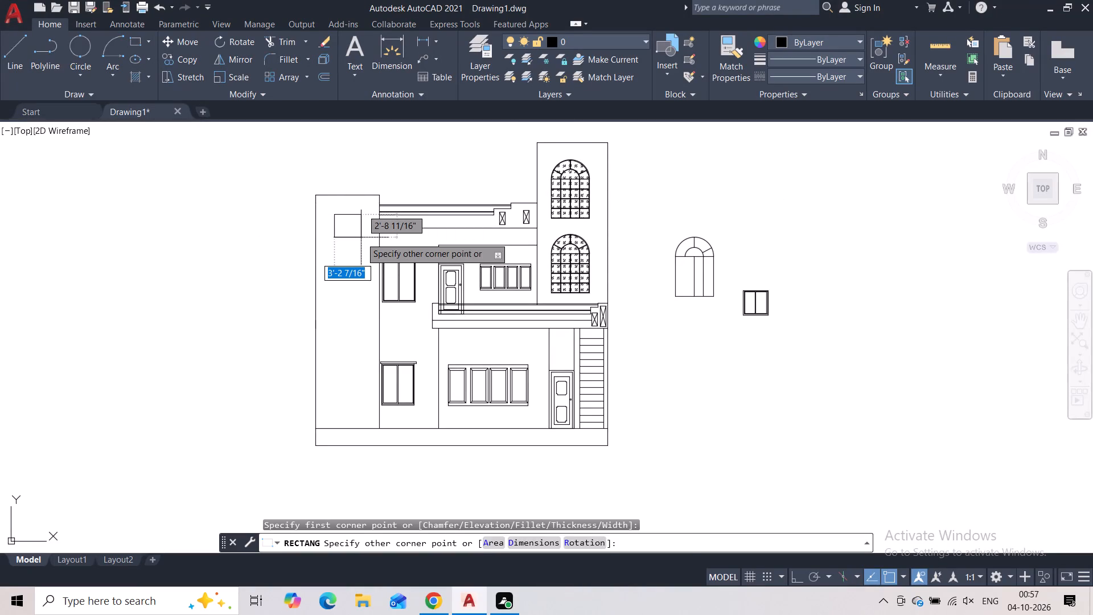
left_click(361, 237)
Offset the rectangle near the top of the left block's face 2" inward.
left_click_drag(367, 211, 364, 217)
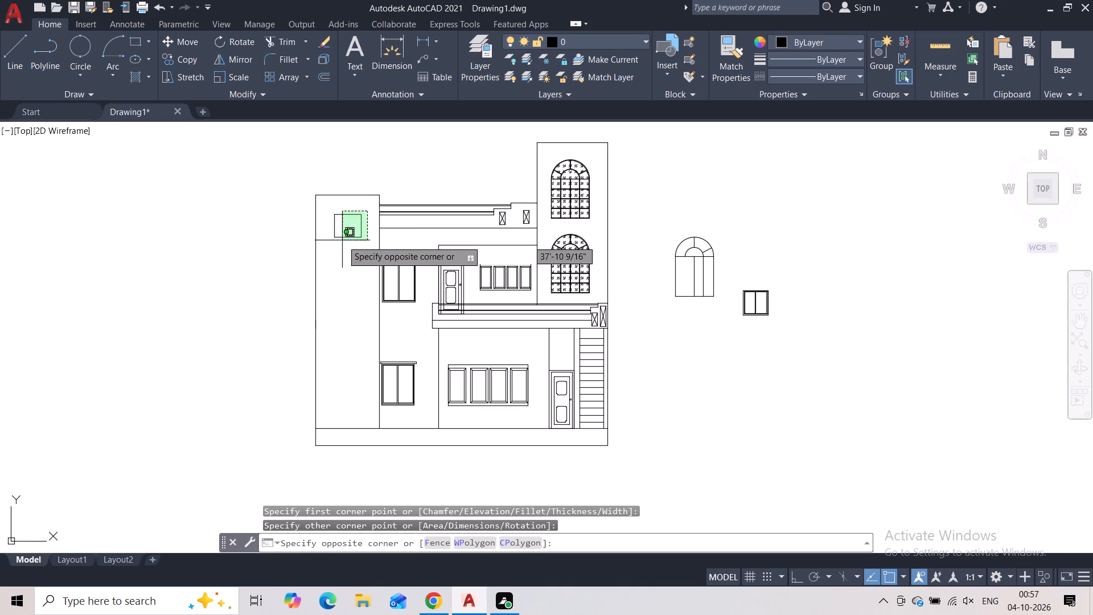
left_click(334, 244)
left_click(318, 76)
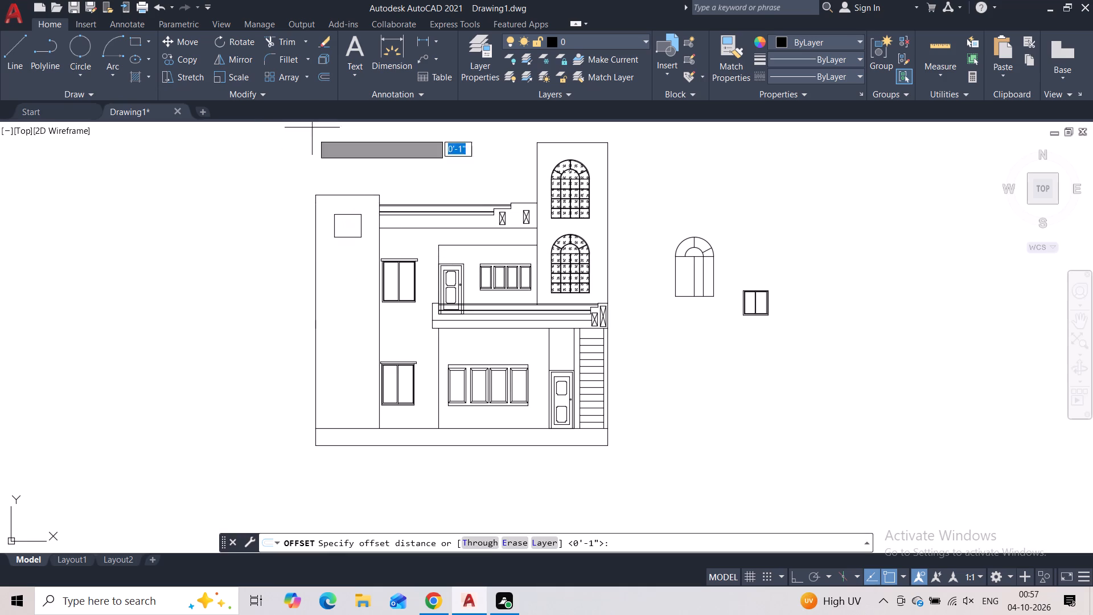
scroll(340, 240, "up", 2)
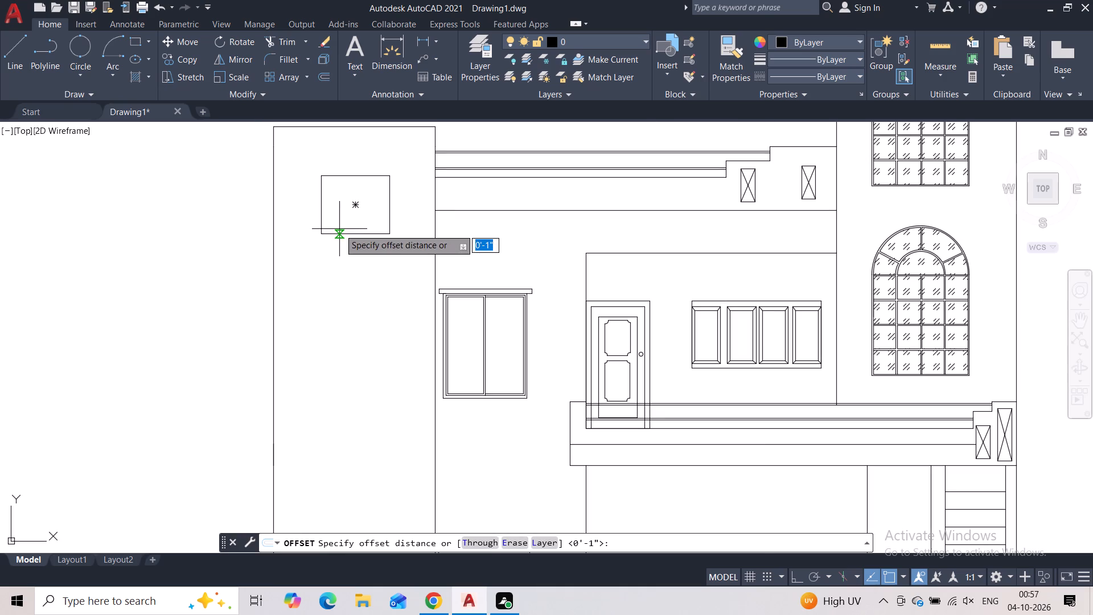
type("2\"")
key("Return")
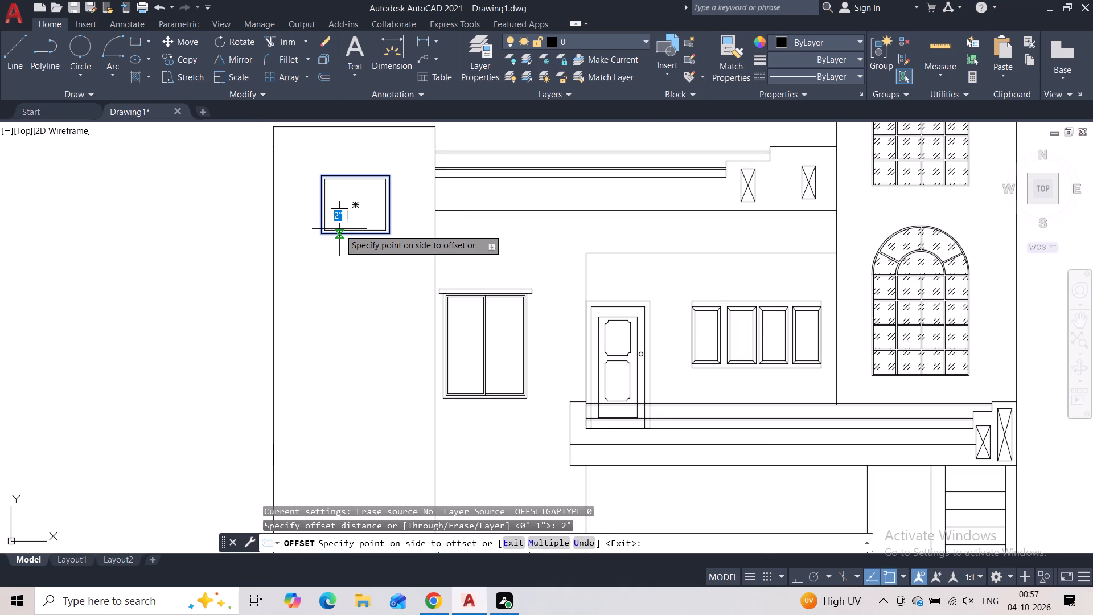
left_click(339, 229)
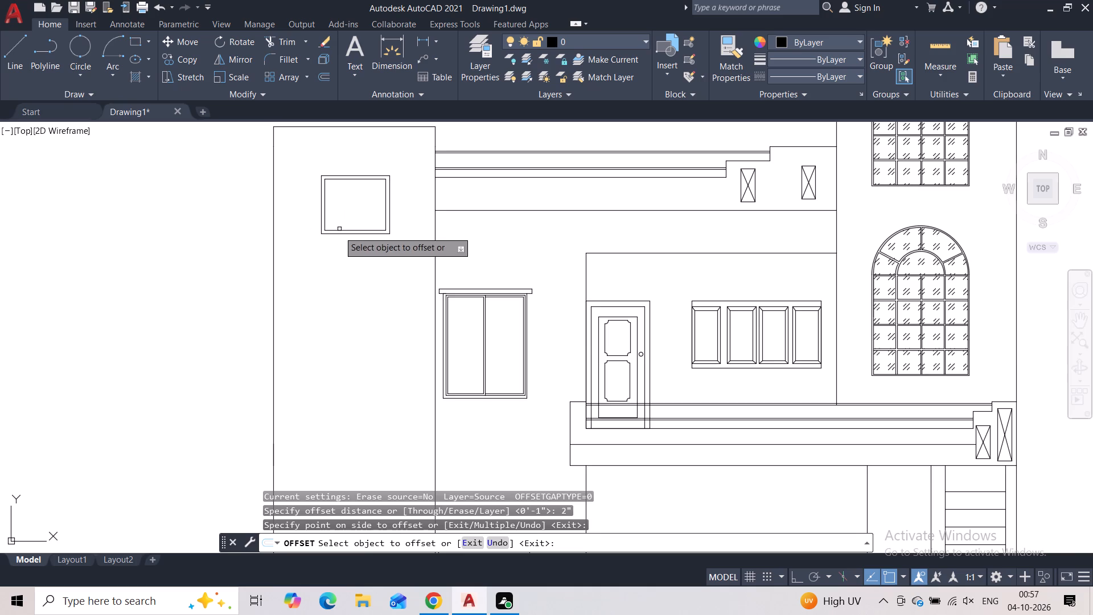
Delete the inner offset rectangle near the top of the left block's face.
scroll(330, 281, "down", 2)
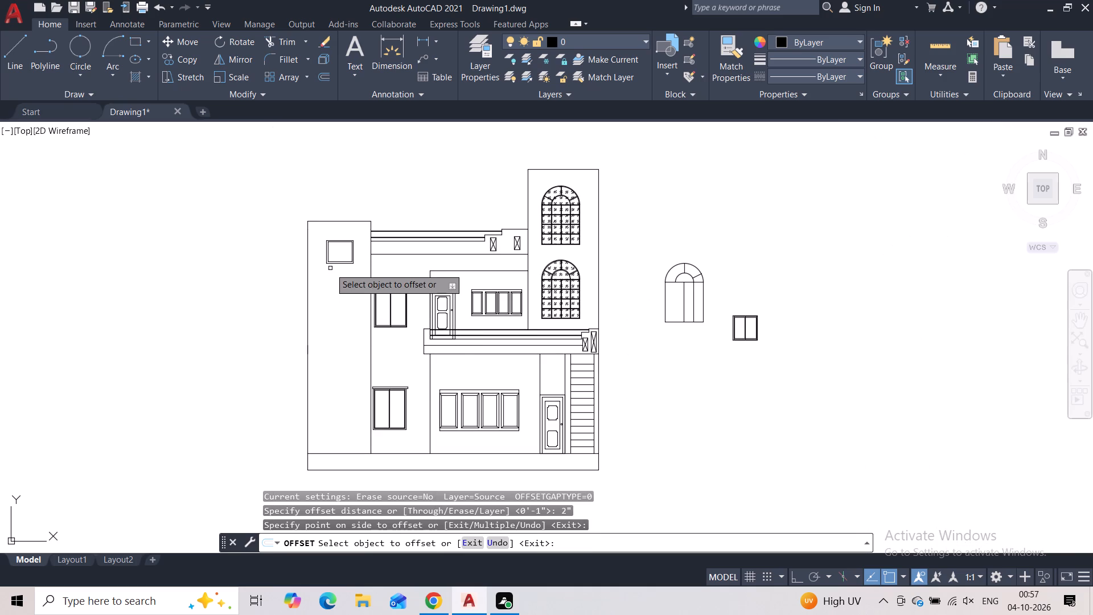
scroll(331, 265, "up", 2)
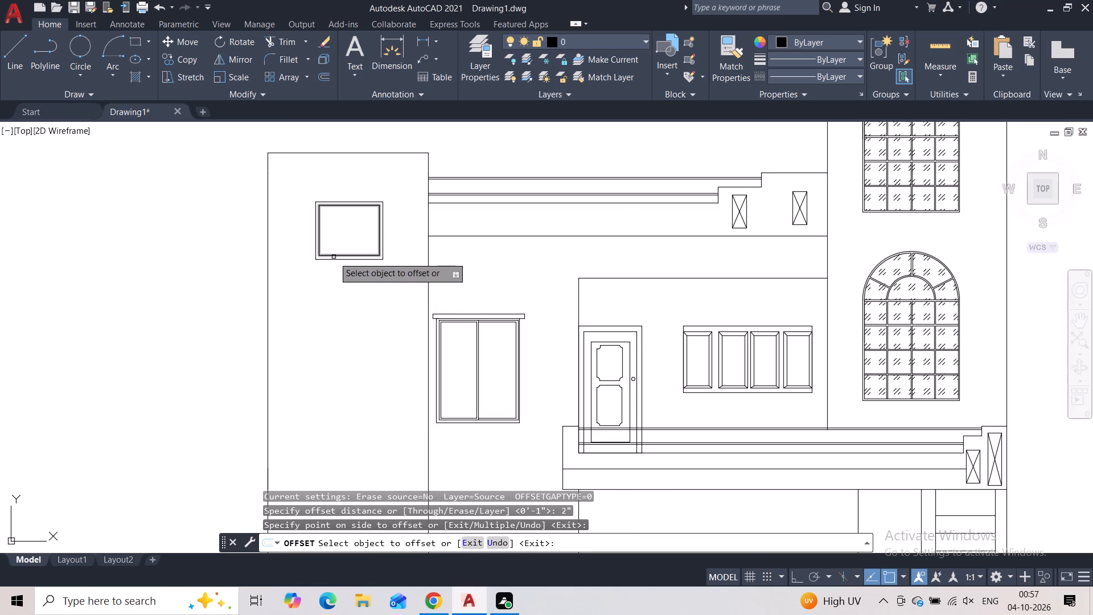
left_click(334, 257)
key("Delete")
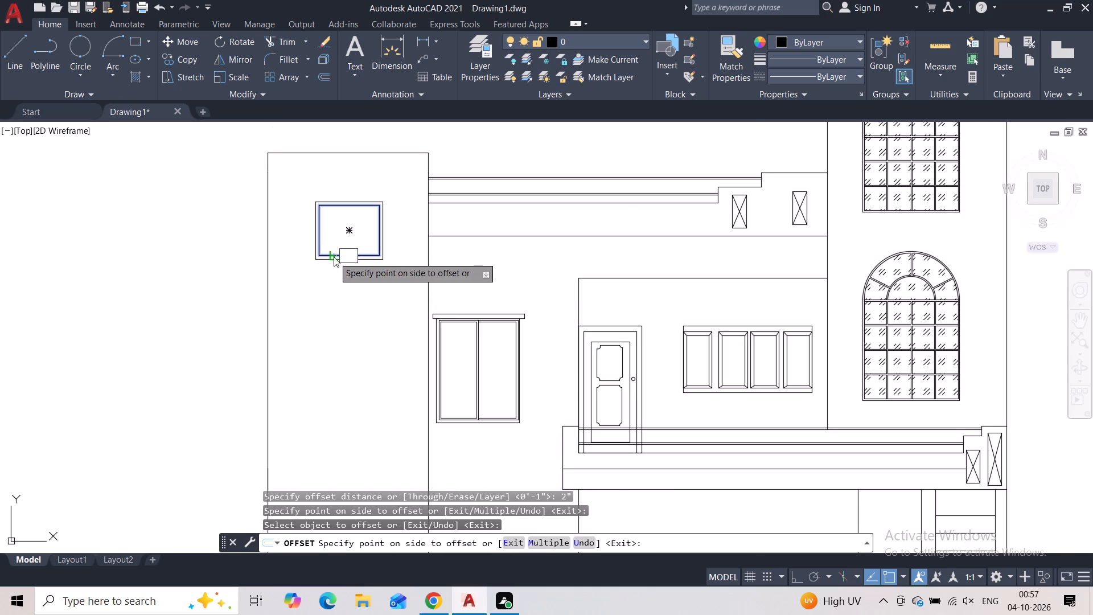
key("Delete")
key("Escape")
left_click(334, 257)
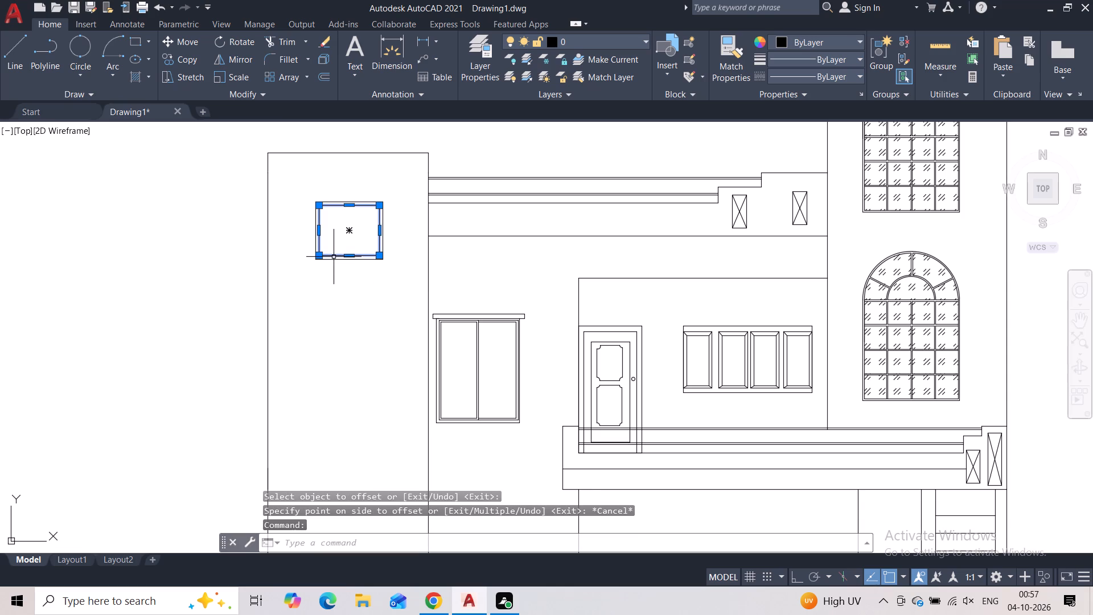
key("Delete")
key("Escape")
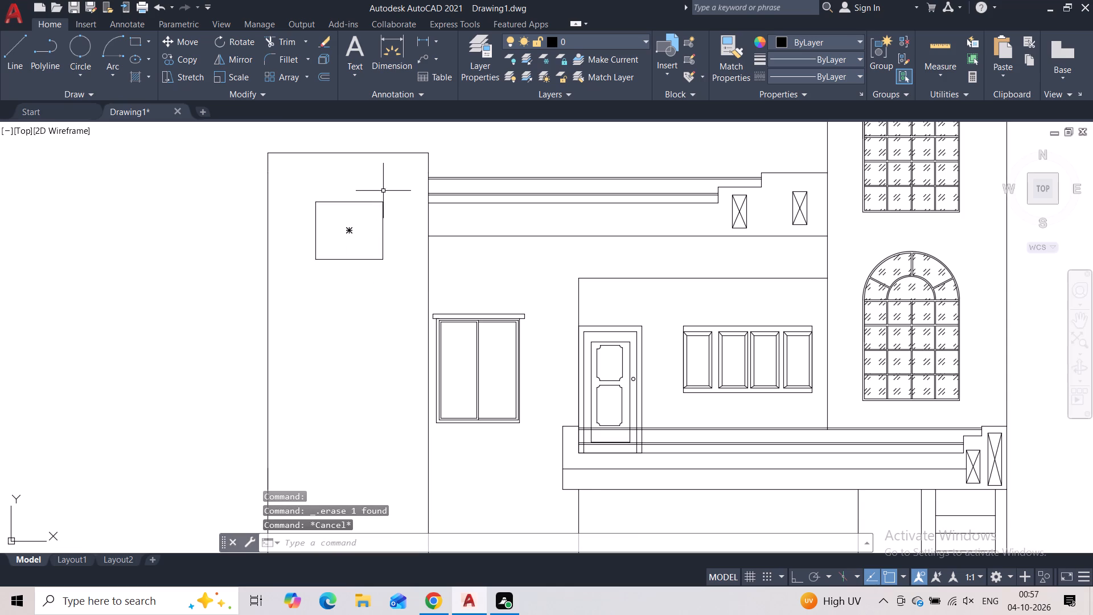
Offset the rectangle near the top of the left block's face 3" outward to form a frame.
left_click(388, 196)
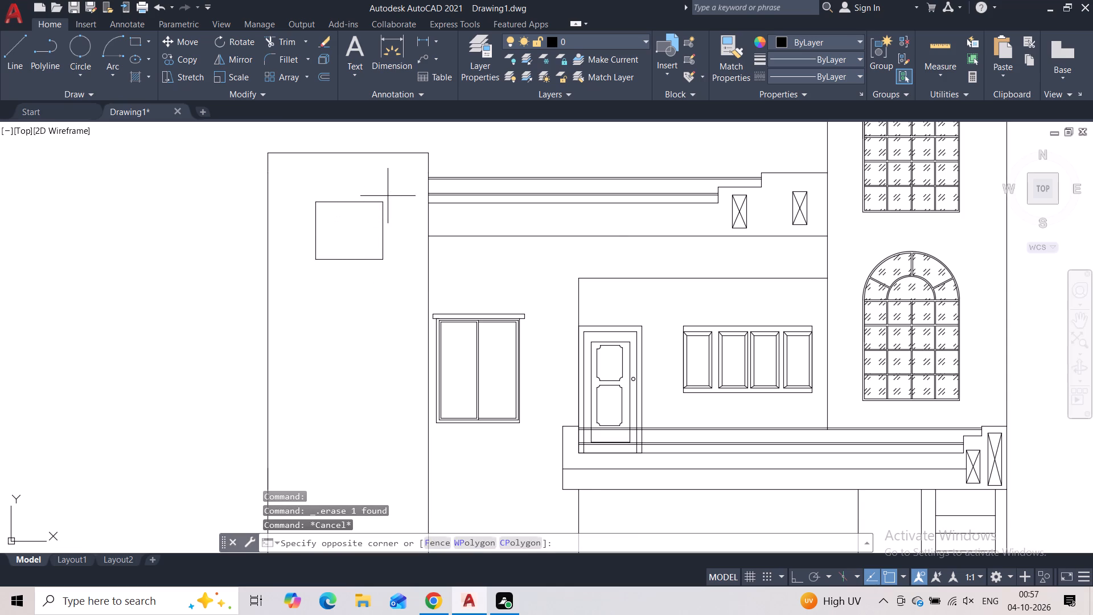
left_click(320, 284)
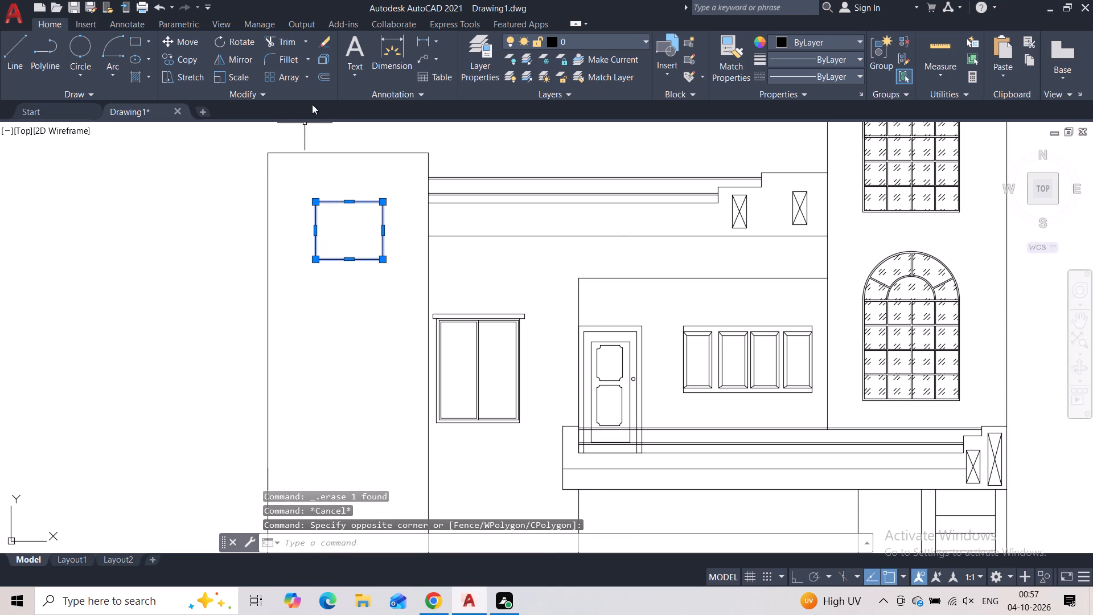
left_click(319, 77)
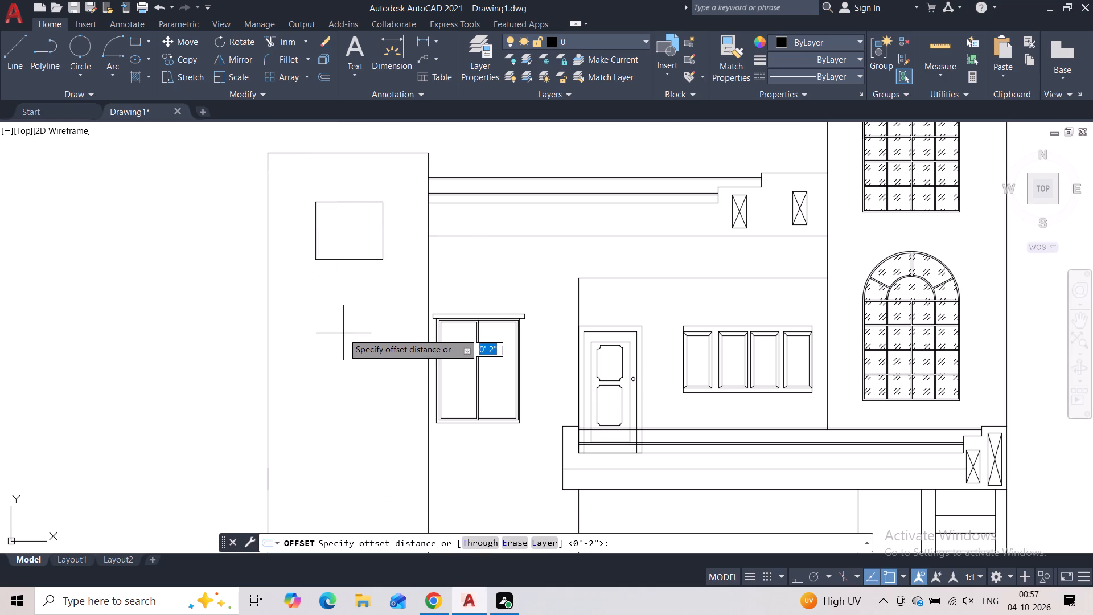
type("3\"")
key("Return")
left_click(343, 333)
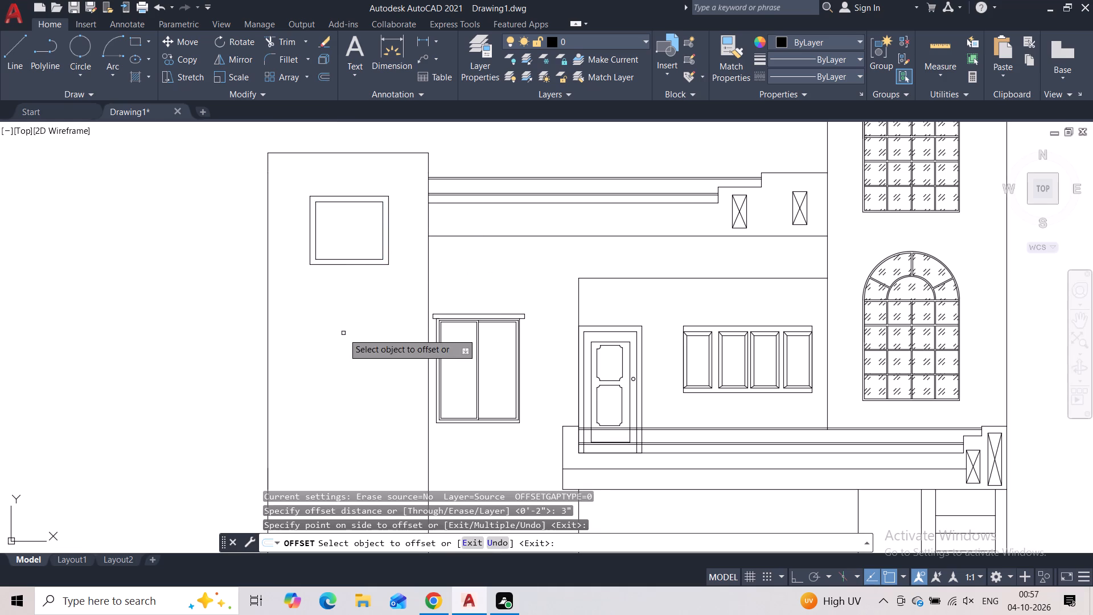
scroll(375, 216, "down", 2)
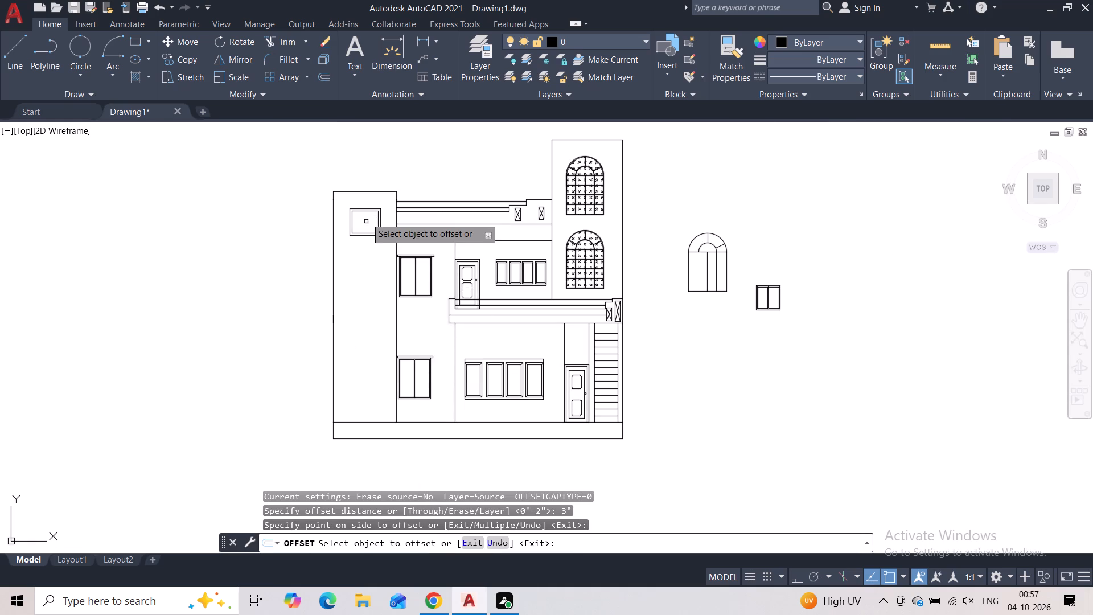
key("Escape")
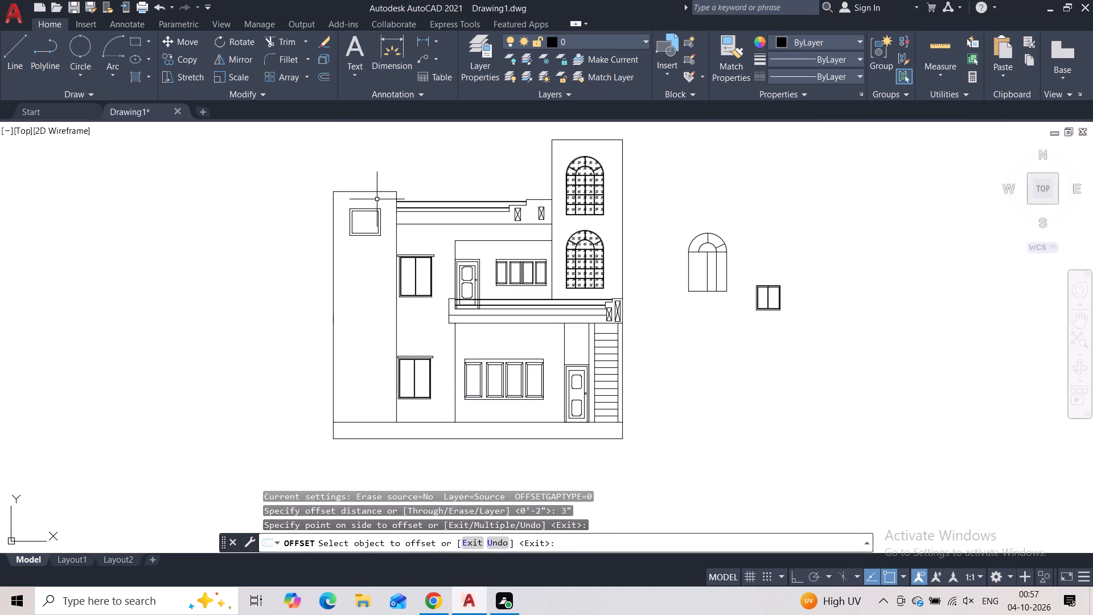
Copy the framed opening four times straight down the left block's face, the lowest about 21'-3" below the original.
left_click(382, 203)
left_click(355, 264)
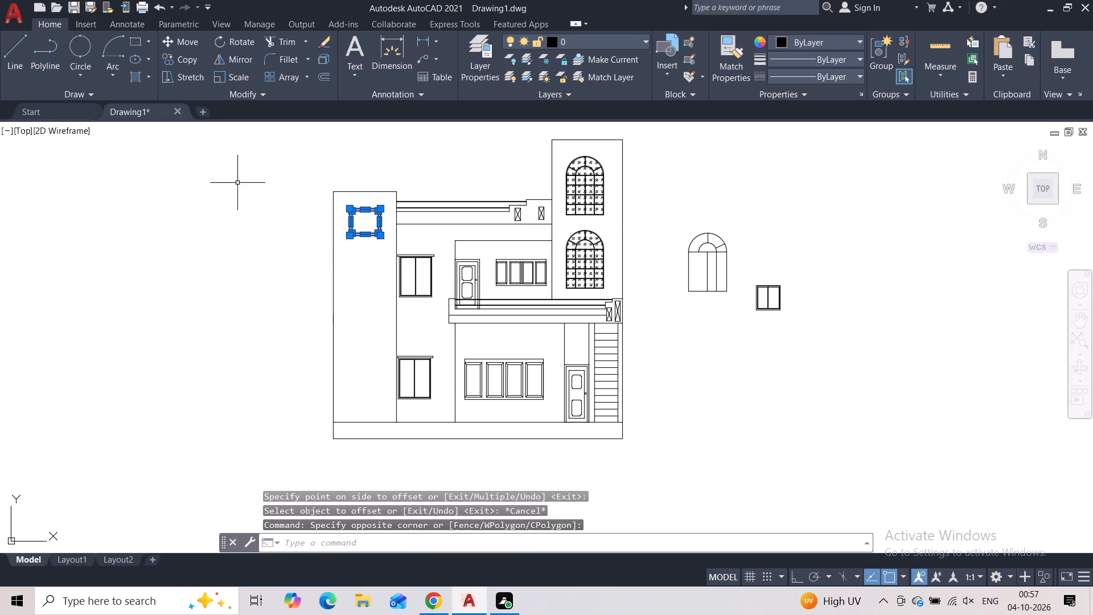
left_click(181, 59)
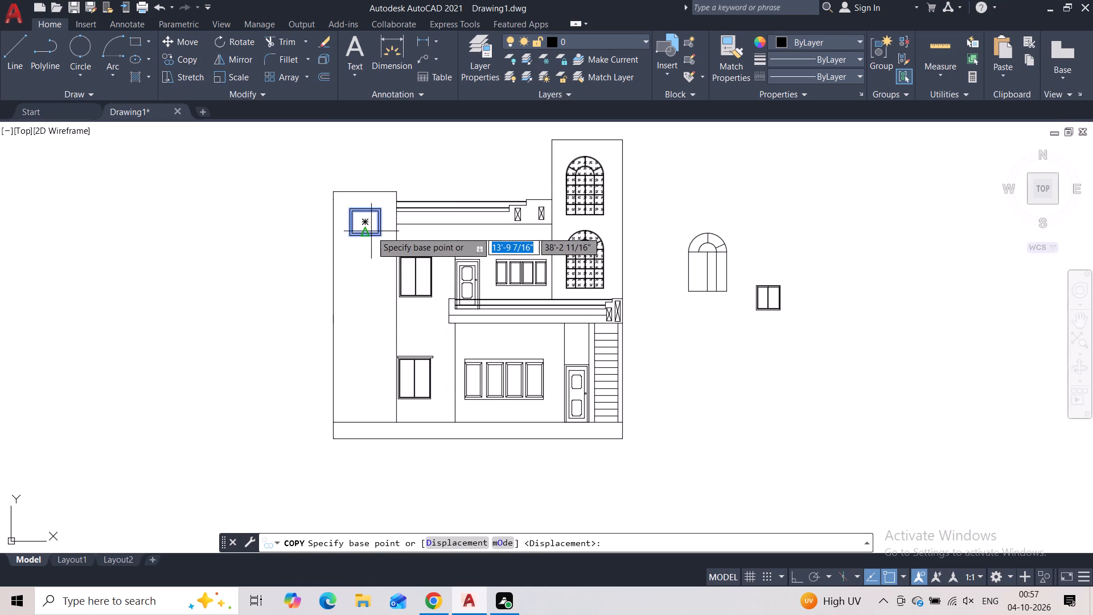
left_click(369, 235)
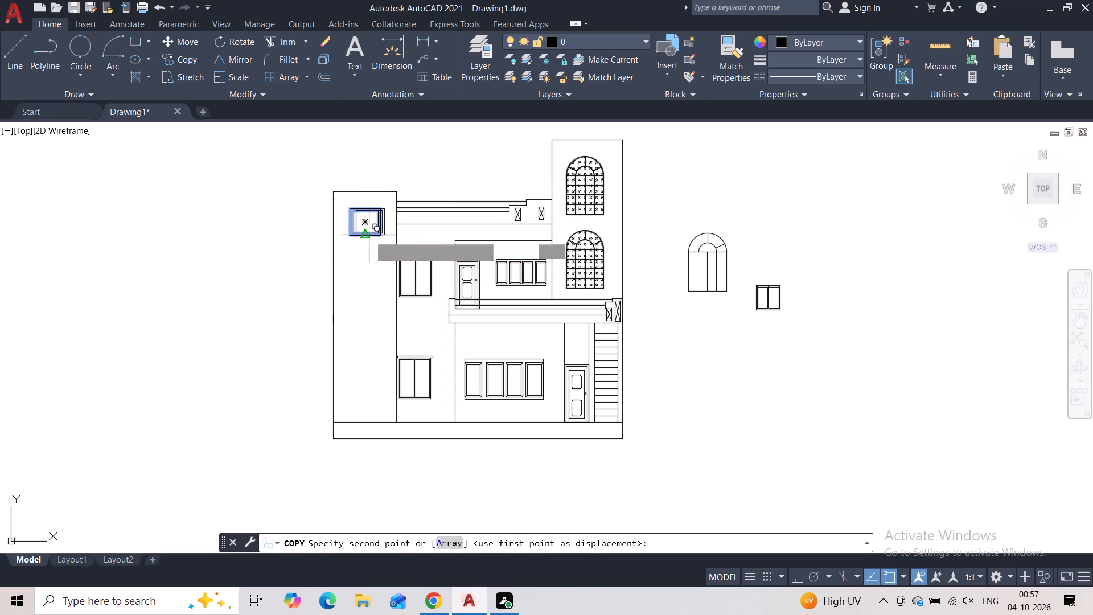
left_click(361, 280)
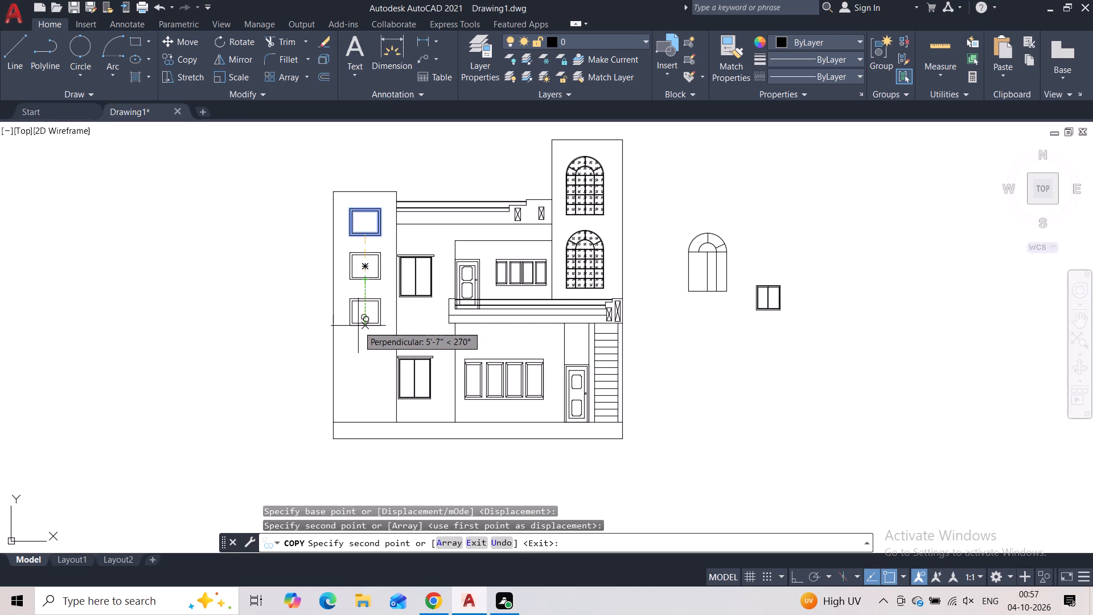
left_click(358, 326)
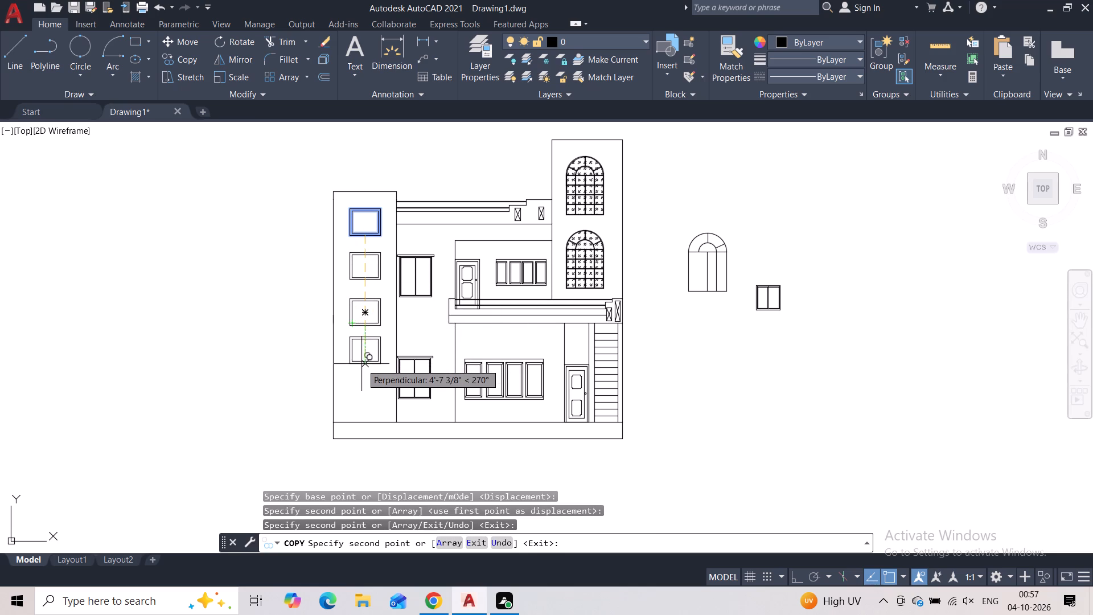
left_click(359, 369)
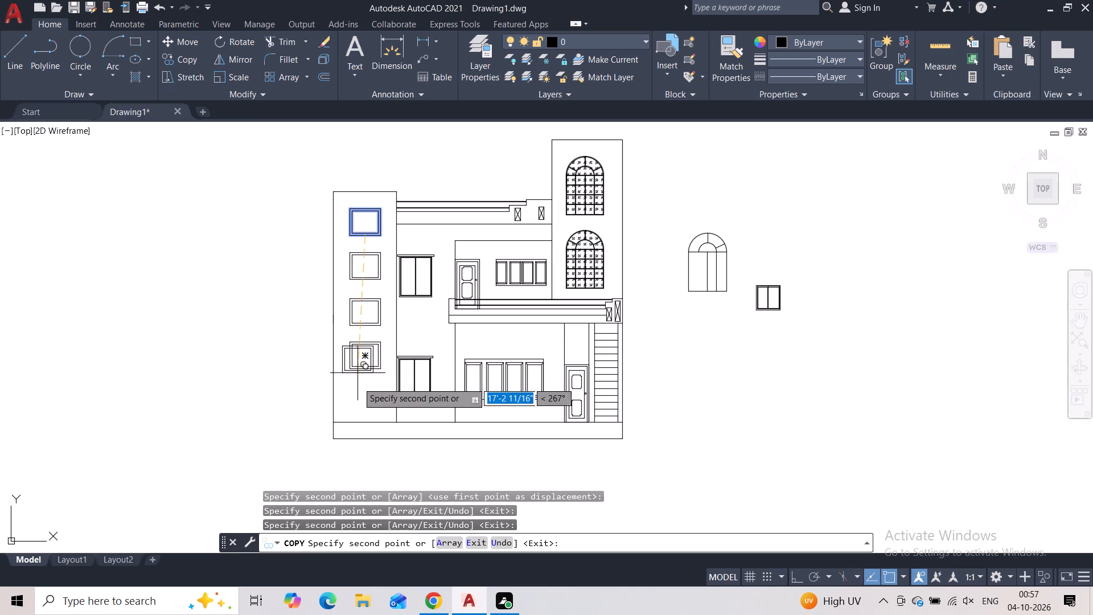
left_click(364, 411)
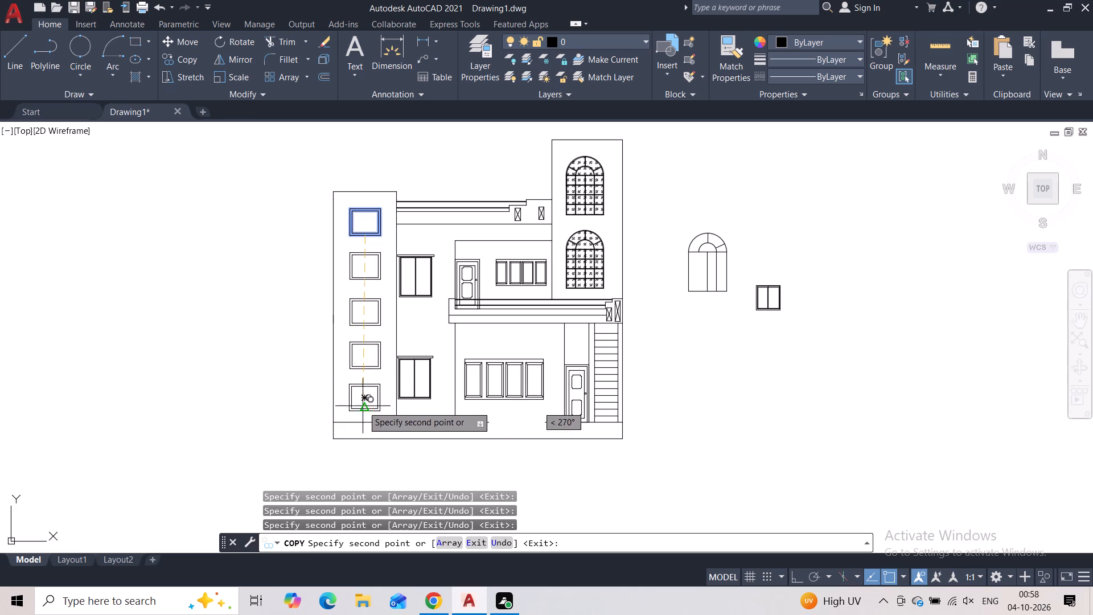
key("Escape")
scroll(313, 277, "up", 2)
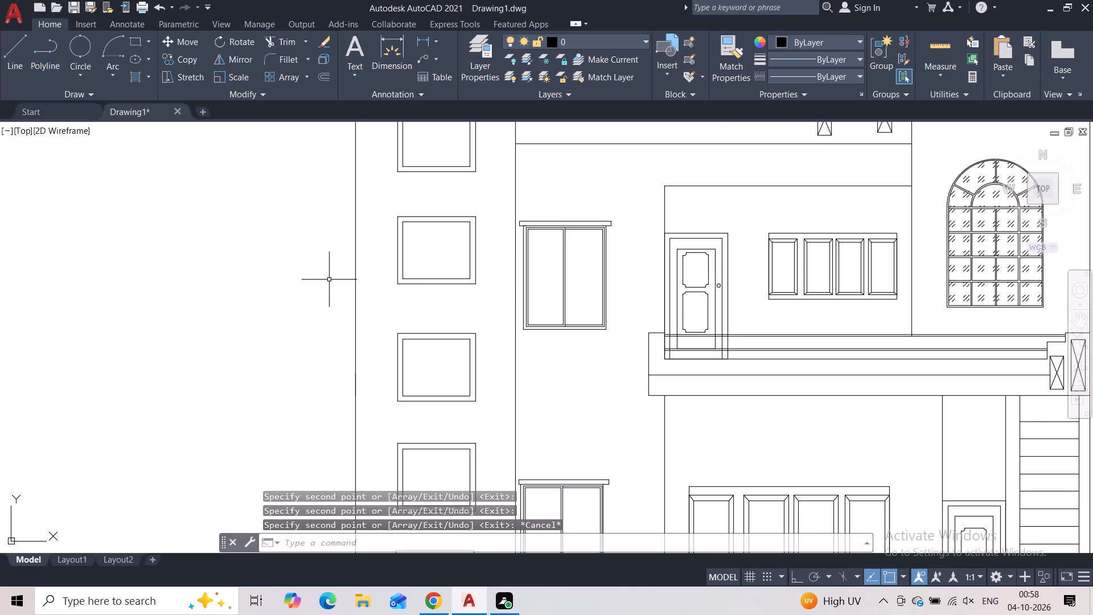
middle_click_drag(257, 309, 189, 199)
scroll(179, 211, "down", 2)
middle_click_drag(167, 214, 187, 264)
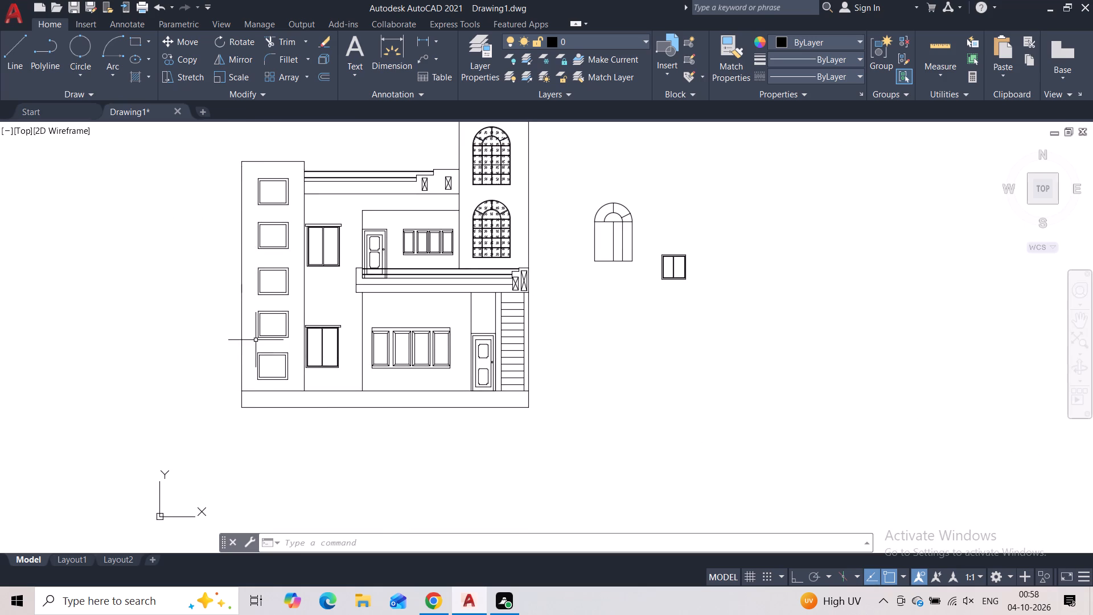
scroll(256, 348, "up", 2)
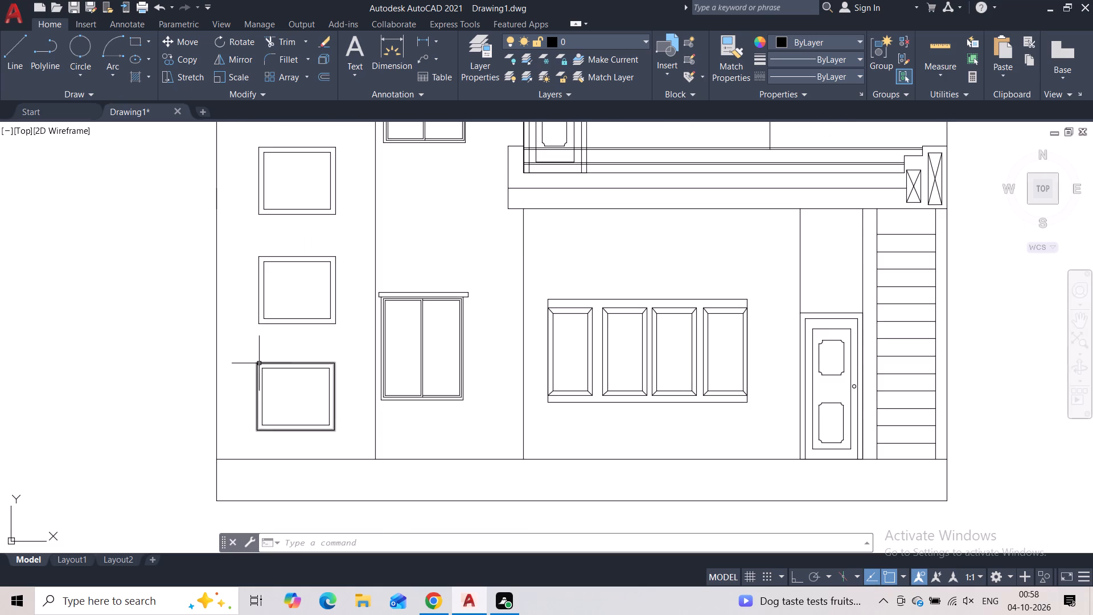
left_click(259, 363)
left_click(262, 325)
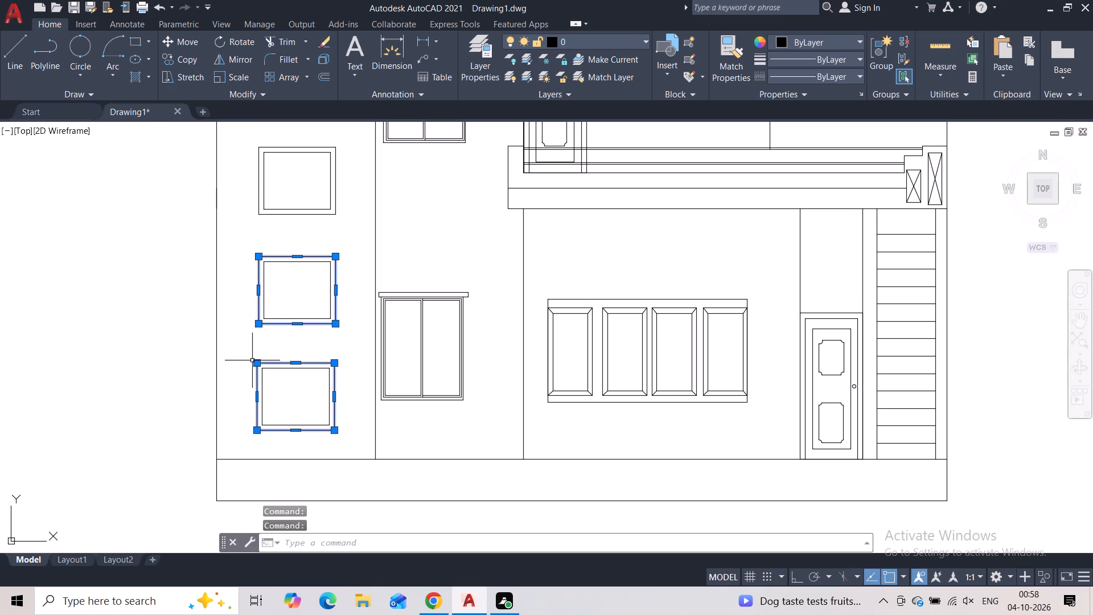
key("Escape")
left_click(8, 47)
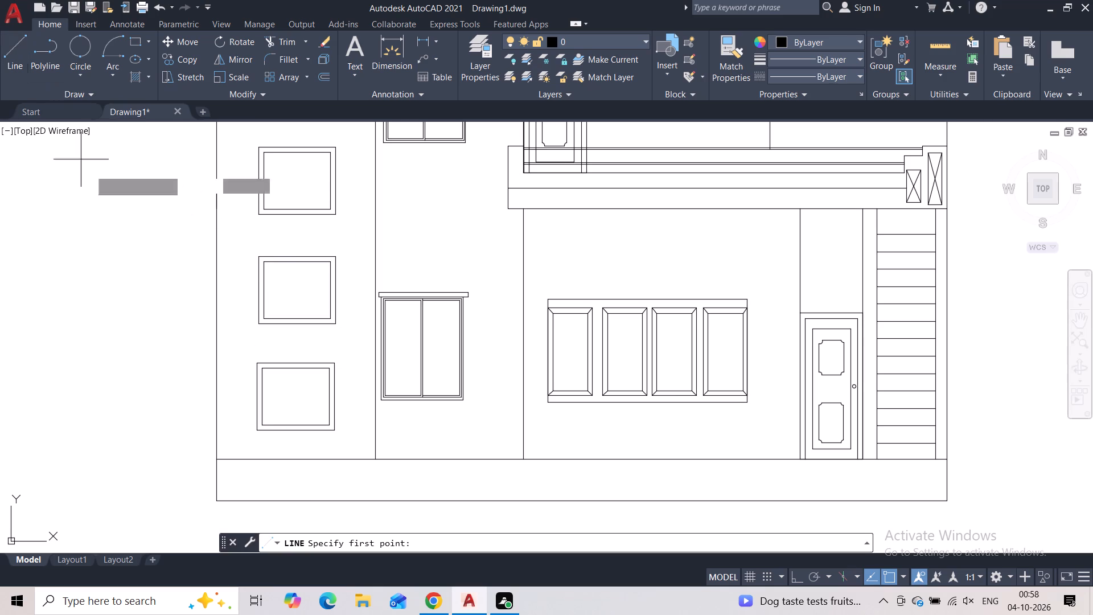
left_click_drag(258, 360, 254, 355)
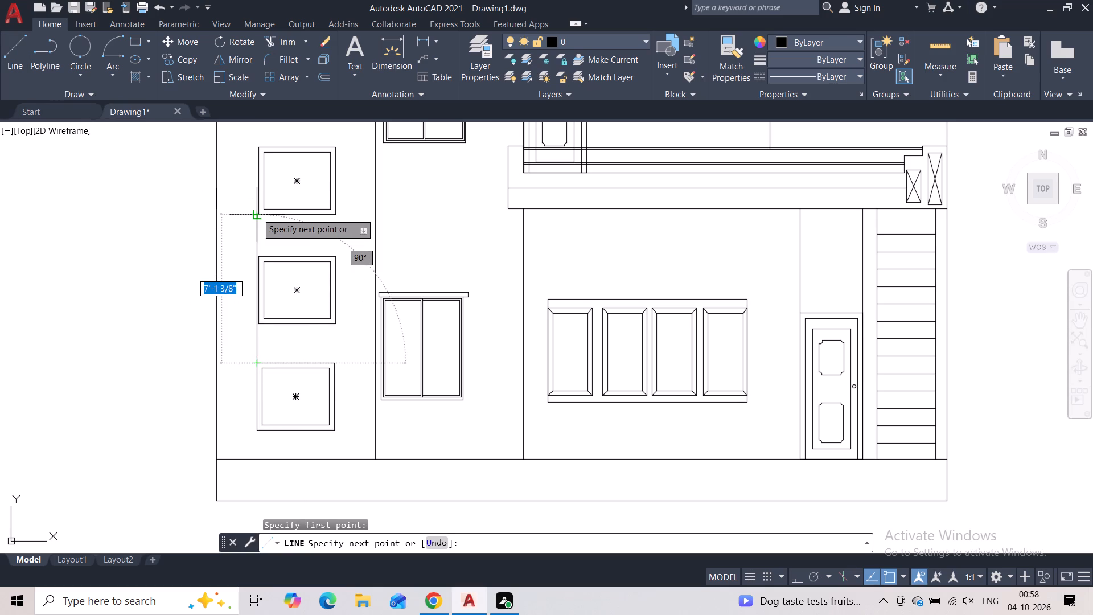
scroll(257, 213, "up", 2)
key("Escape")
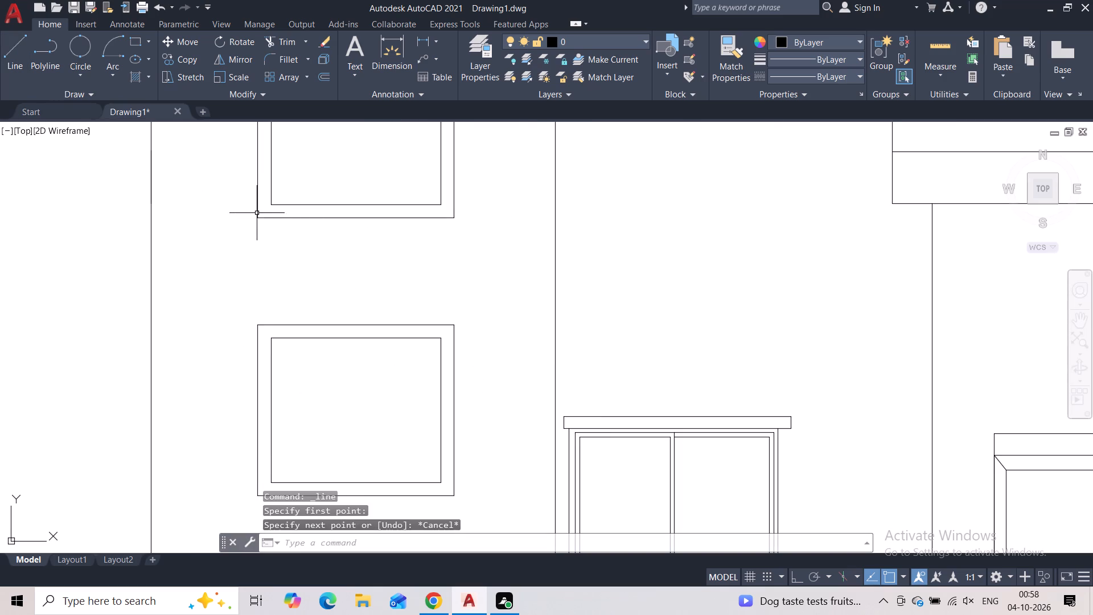
Move the lowest framed opening slightly up and sideways to align with the one above, leaving a gap of about 1'-6".
scroll(255, 222, "down", 2)
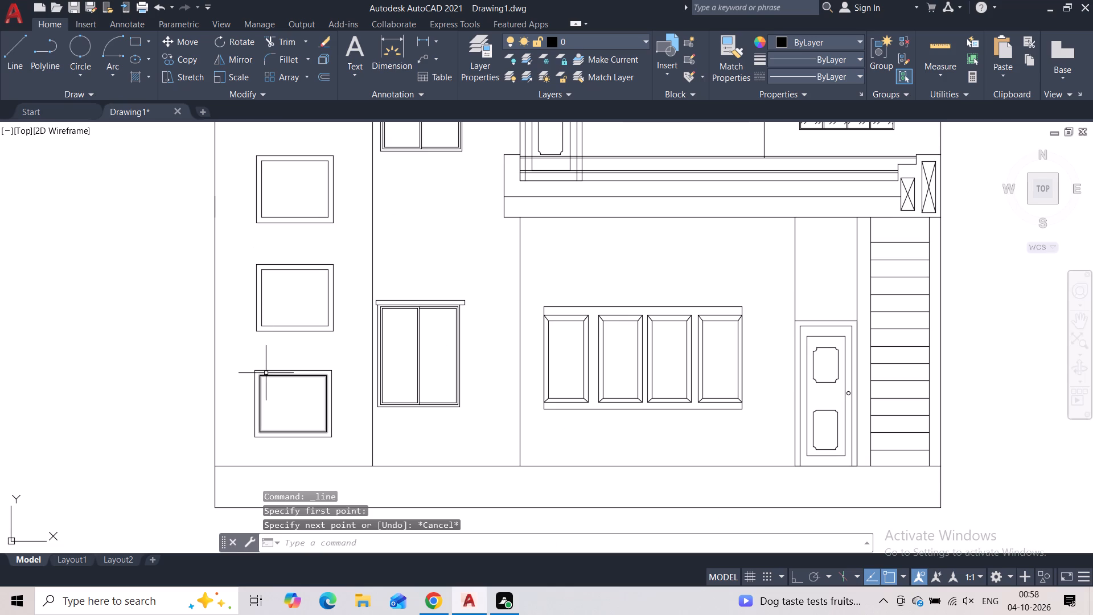
left_click(346, 364)
left_click(272, 415)
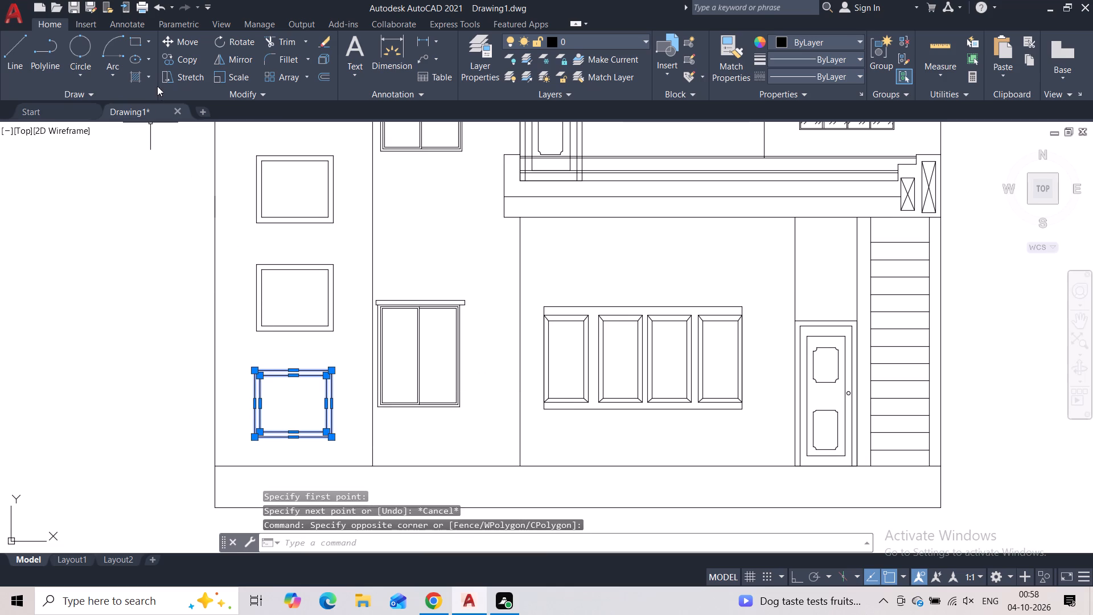
left_click(180, 42)
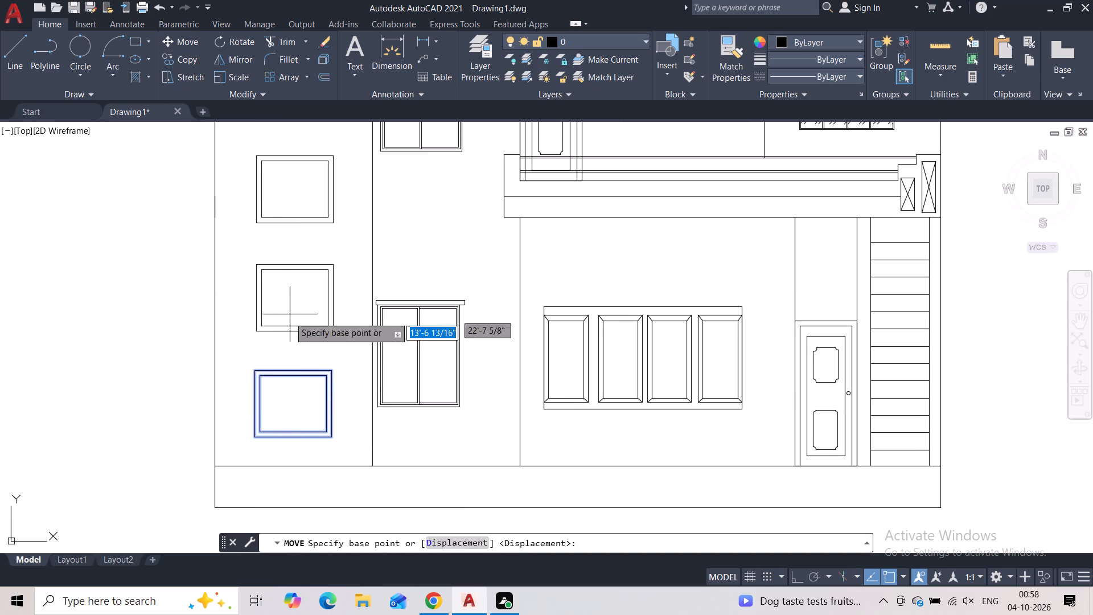
left_click(252, 370)
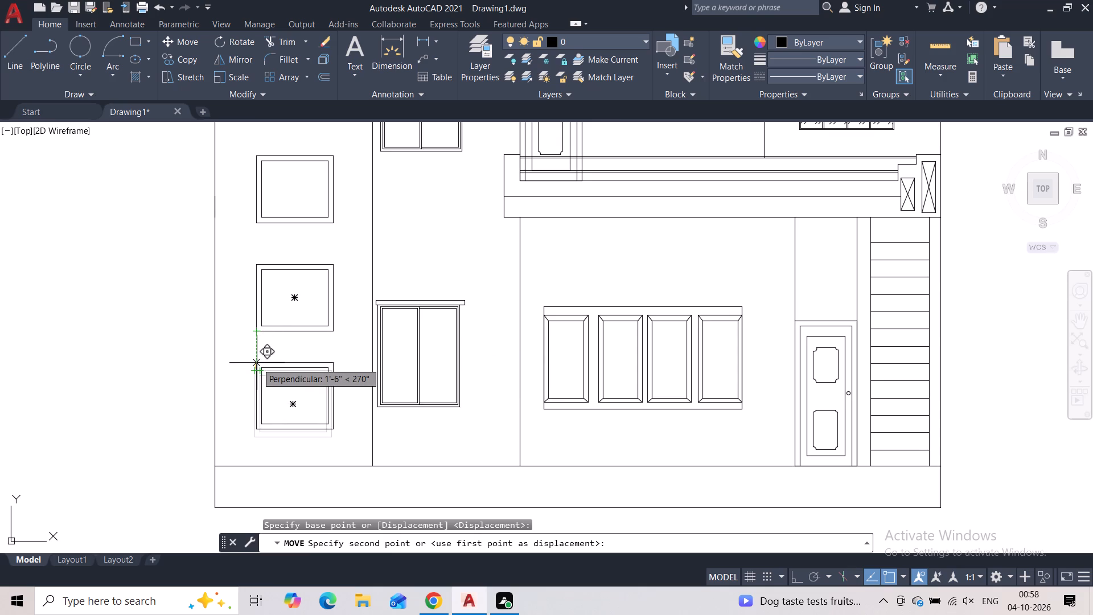
left_click(257, 363)
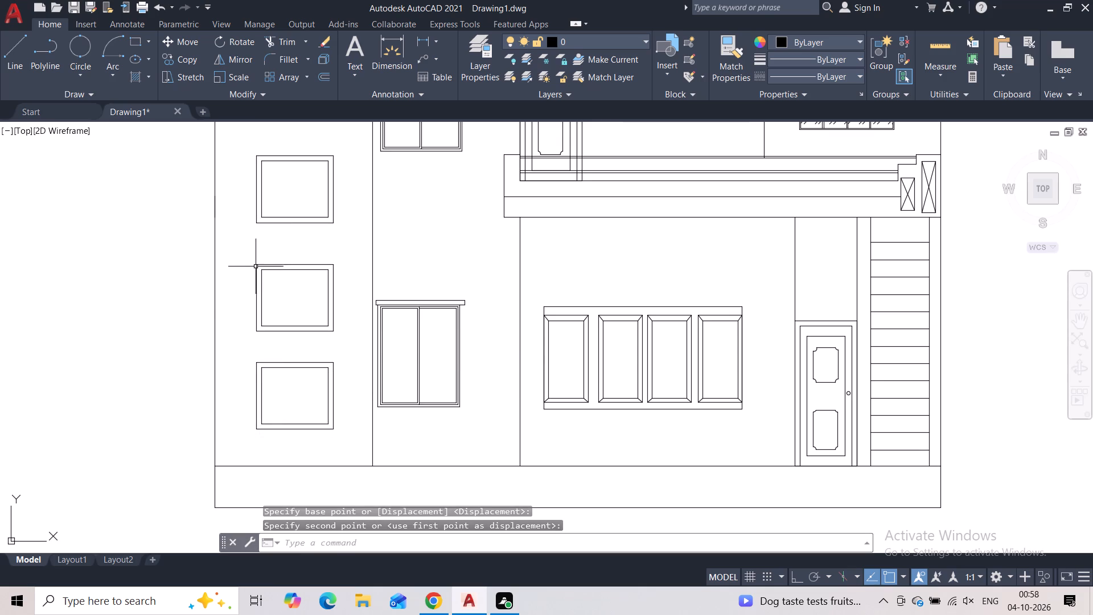
Hatch the left block's face around the framed openings with the STARS pattern at scale 21.
scroll(240, 224, "down", 1)
middle_click_drag(238, 233, 243, 353)
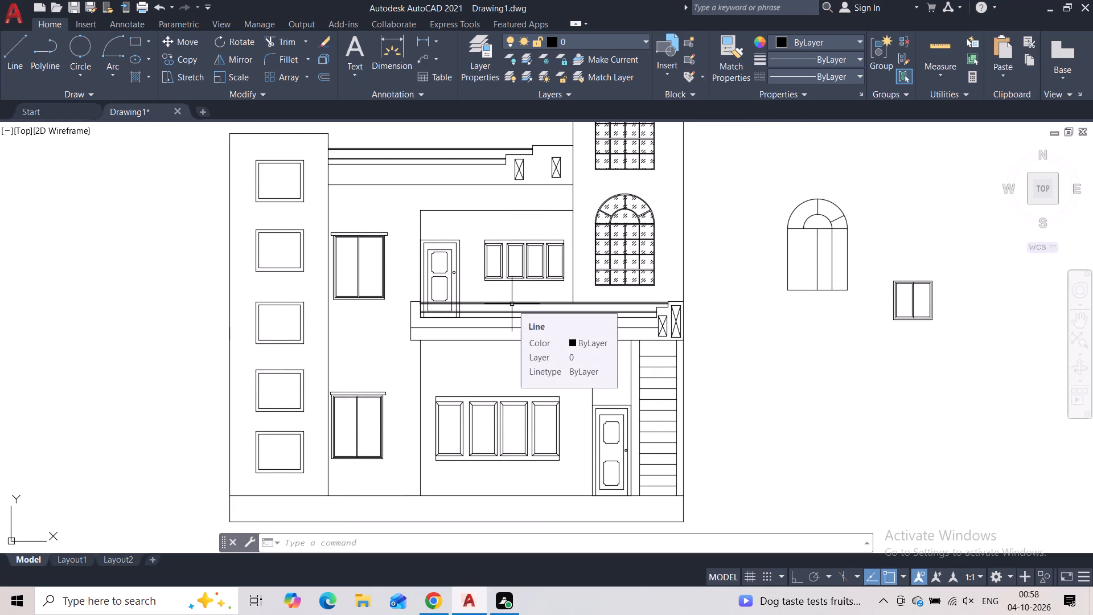
key("h")
left_click(568, 339)
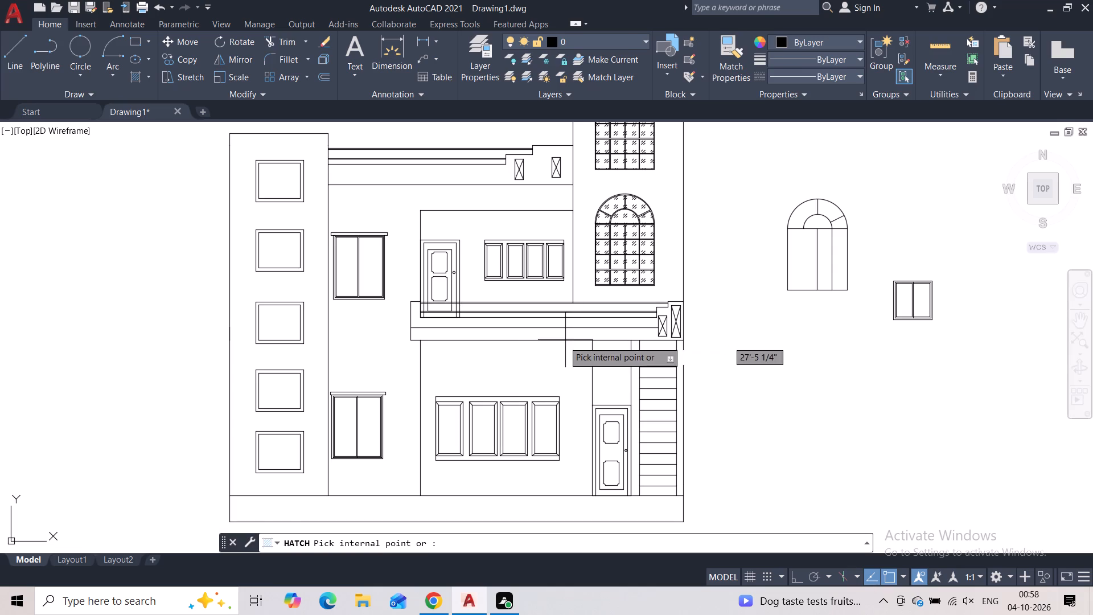
left_click(322, 83)
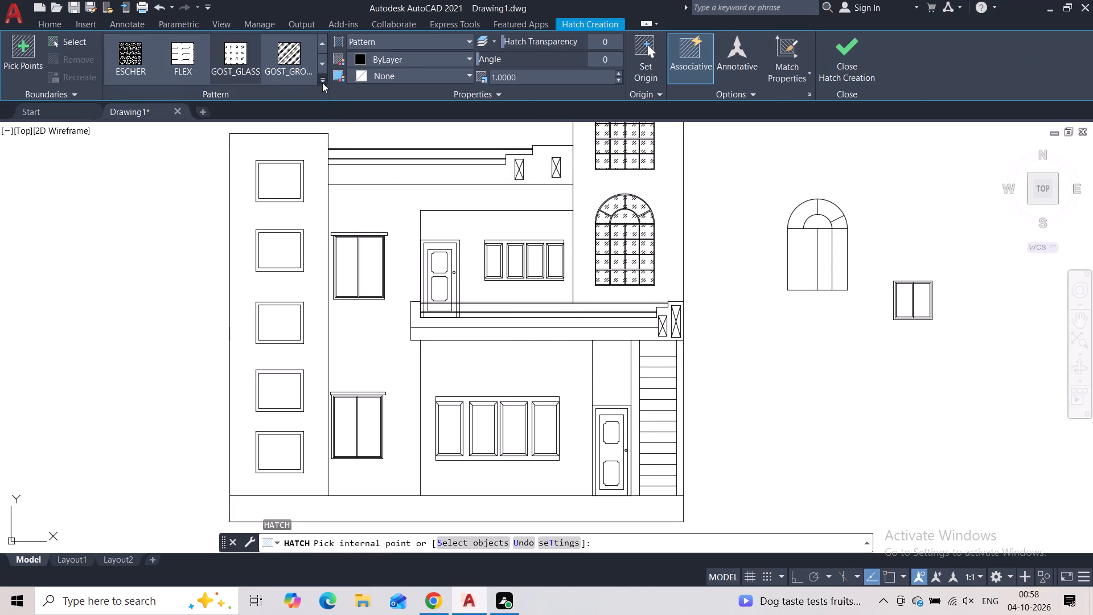
scroll(293, 184, "down", 2)
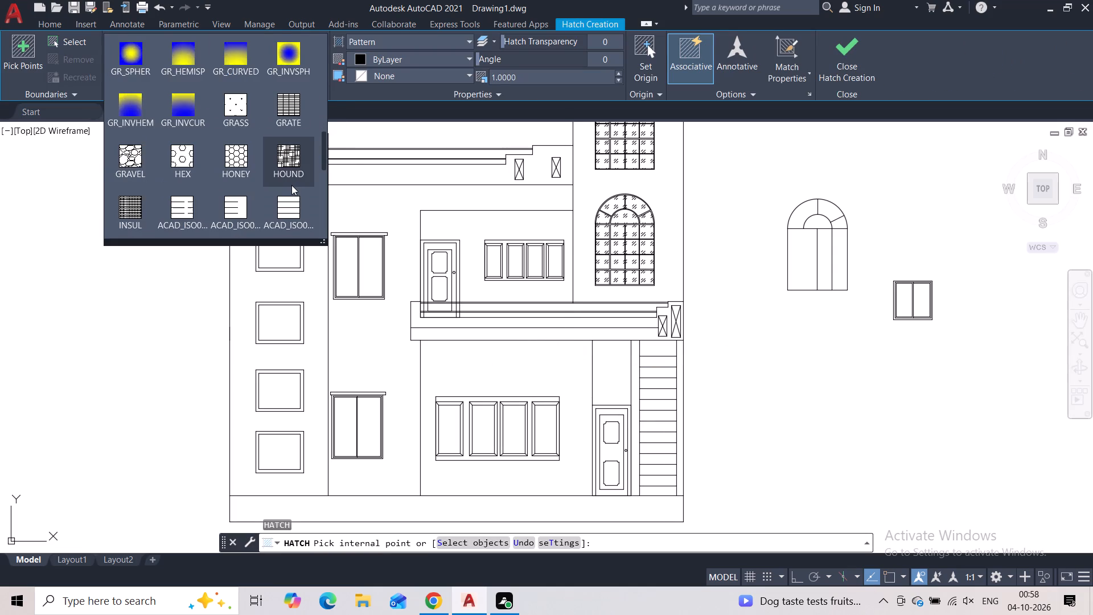
scroll(291, 185, "down", 5)
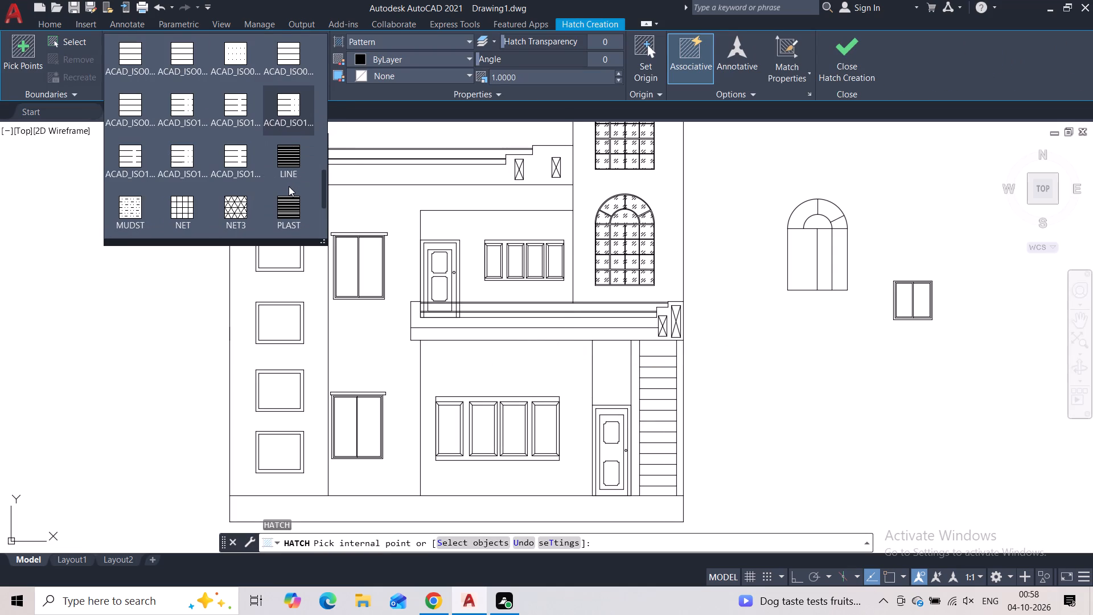
scroll(289, 186, "down", 1)
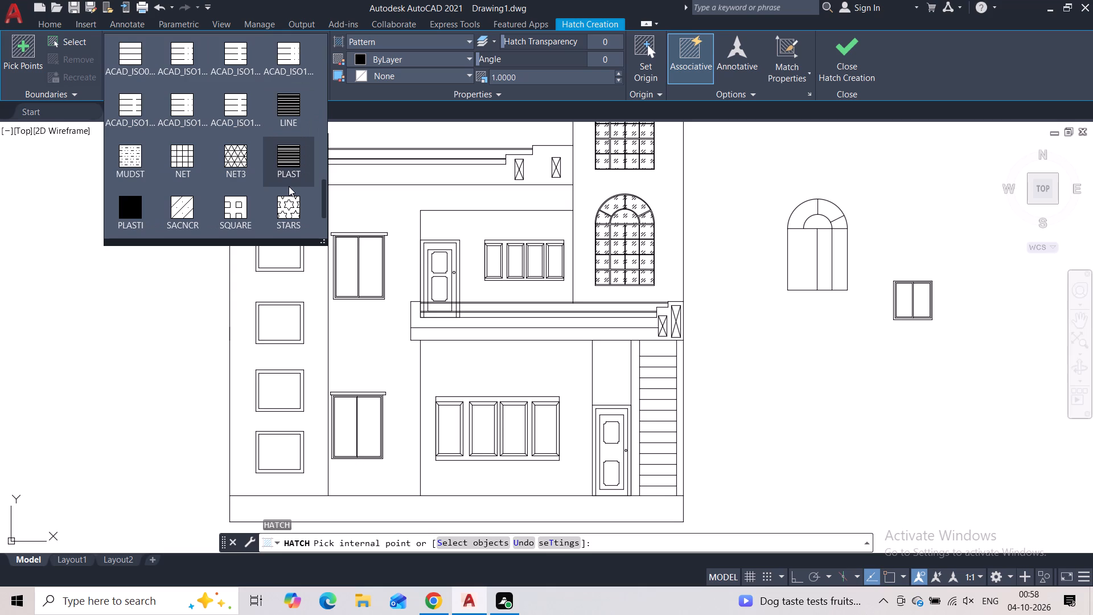
left_click(283, 204)
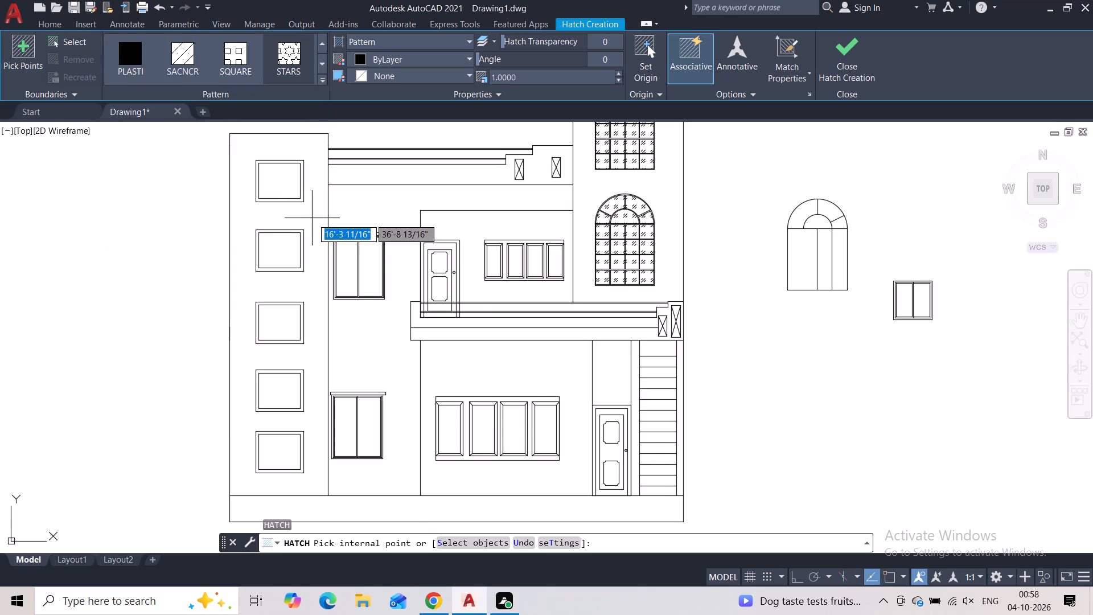
left_click(312, 218)
left_click(620, 82)
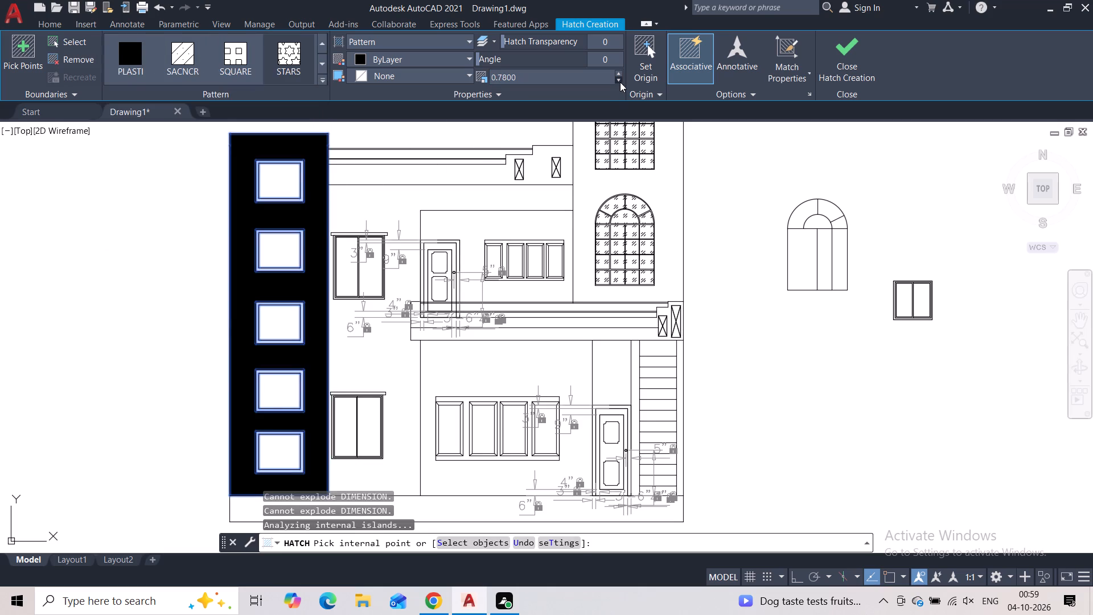
left_click(619, 73)
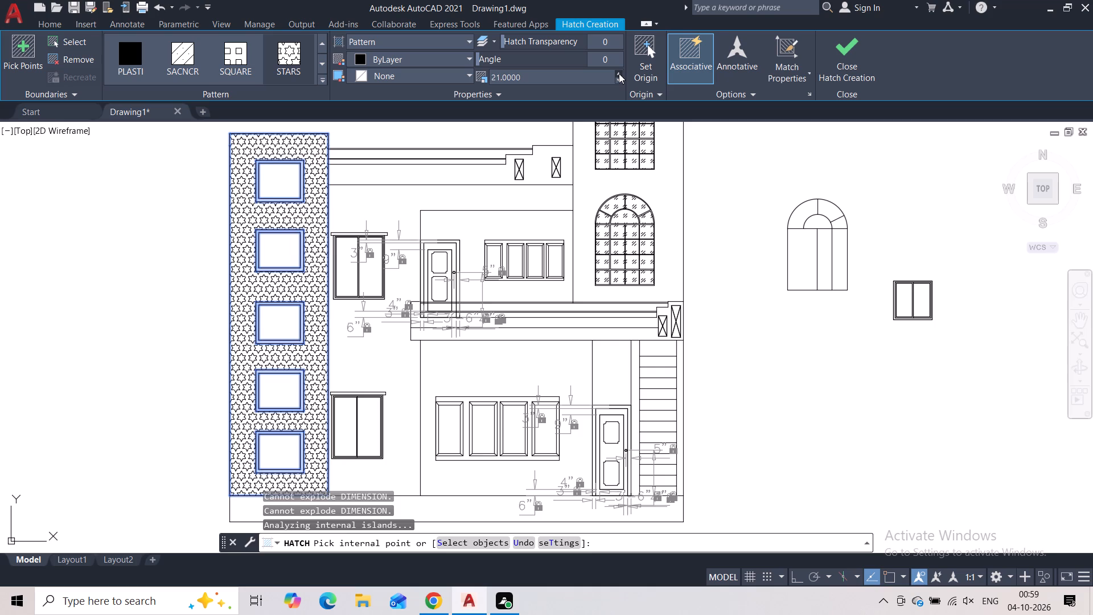
left_click(843, 56)
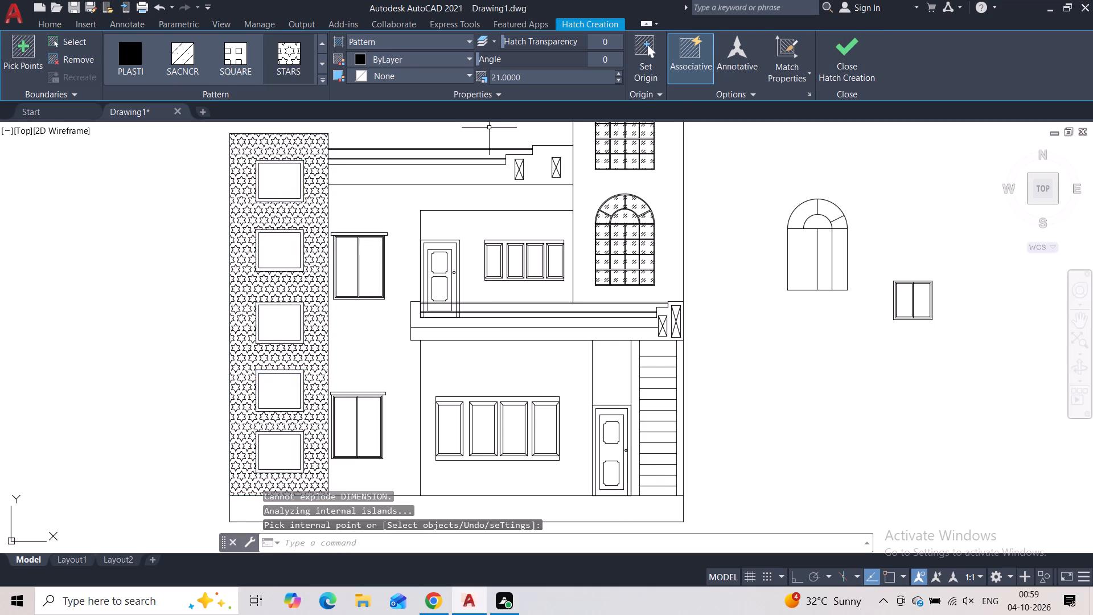
Delete the spare arched window and the small two-pane window standing outside the elevation.
scroll(792, 392, "down", 1)
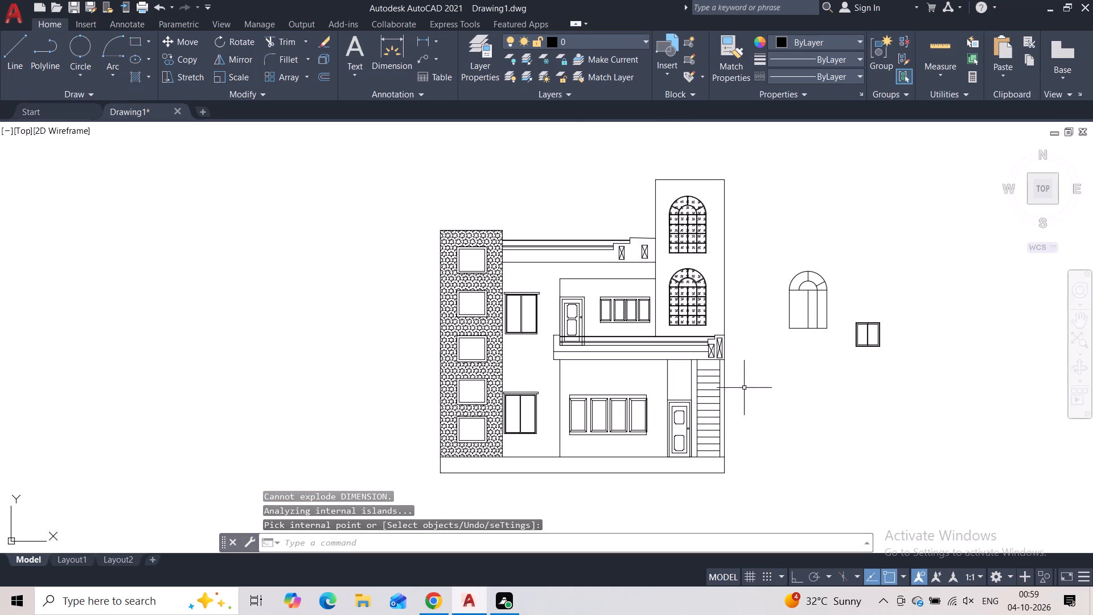
scroll(799, 387, "up", 1)
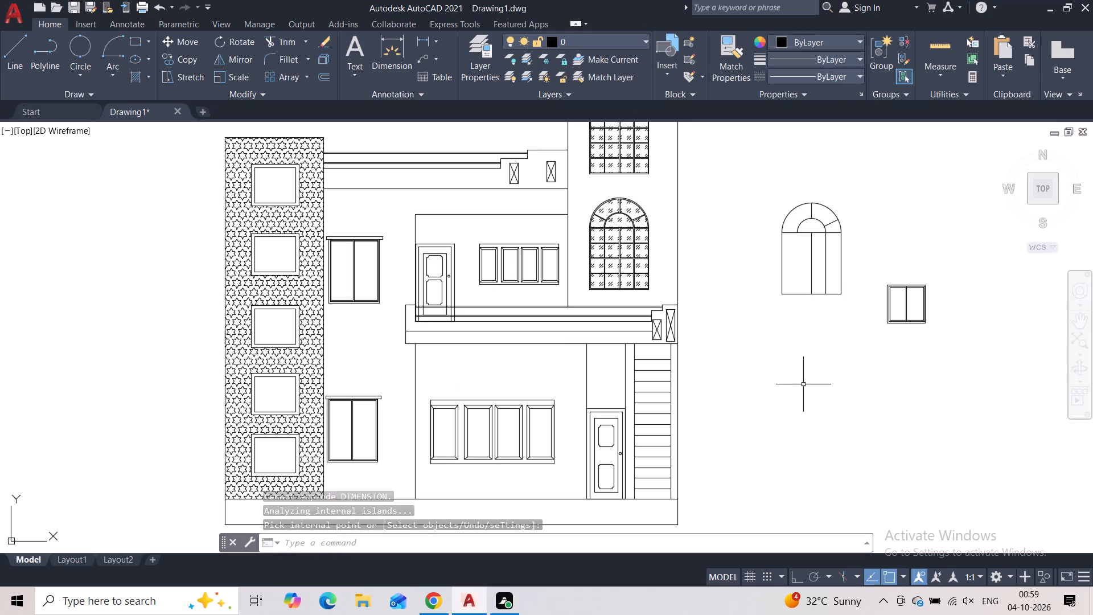
left_click(945, 190)
left_click(773, 417)
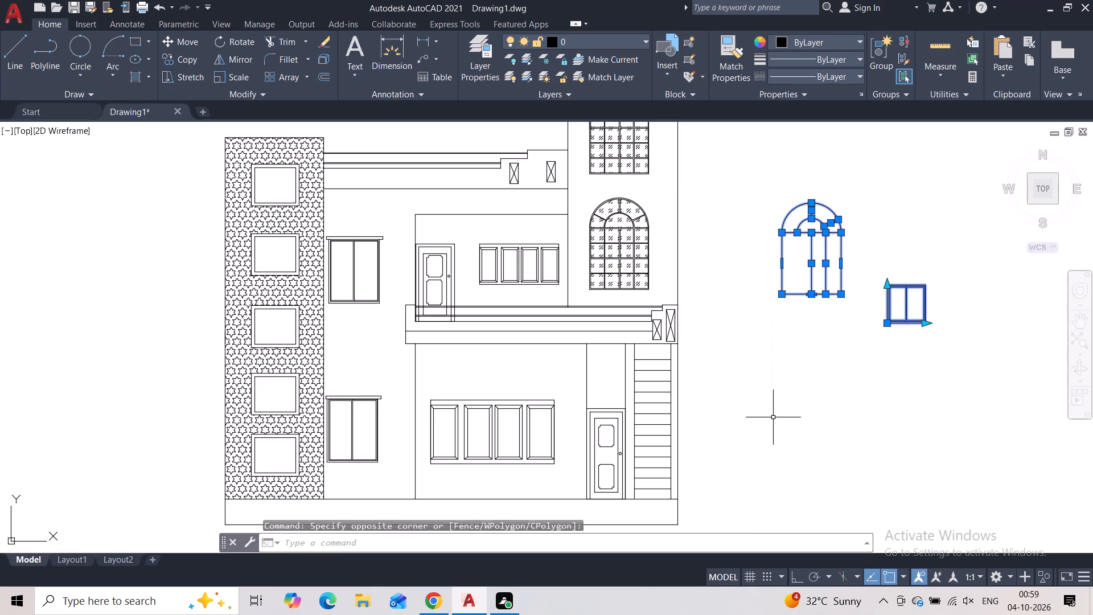
key("Delete")
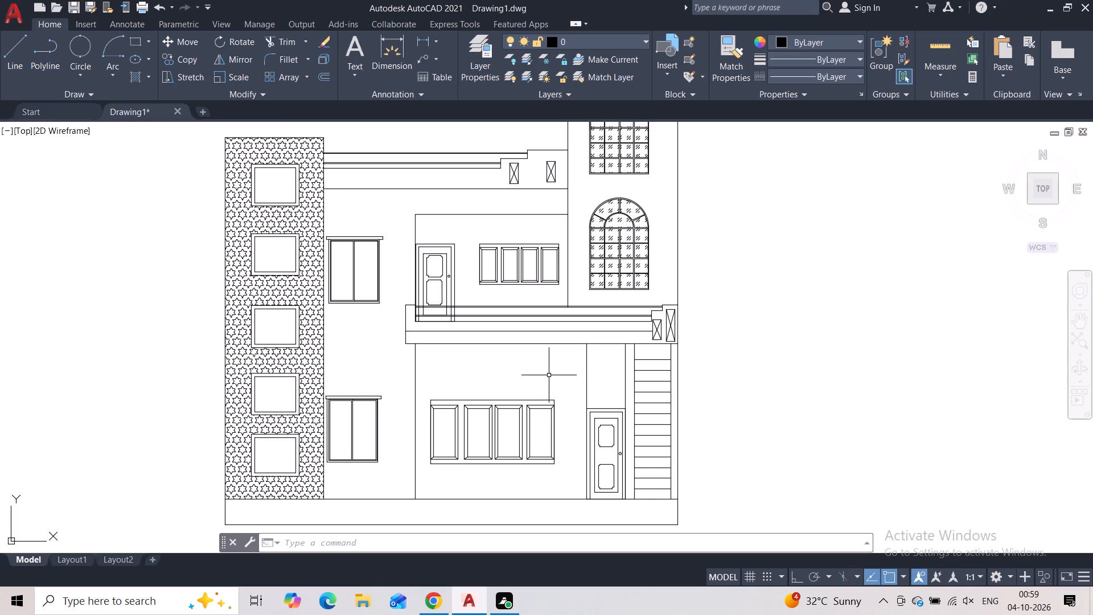
Hatch both panes of the upper lintelled window beside the left block with the GOST_GLASS pattern at scale 21.
key("h")
left_click(580, 408)
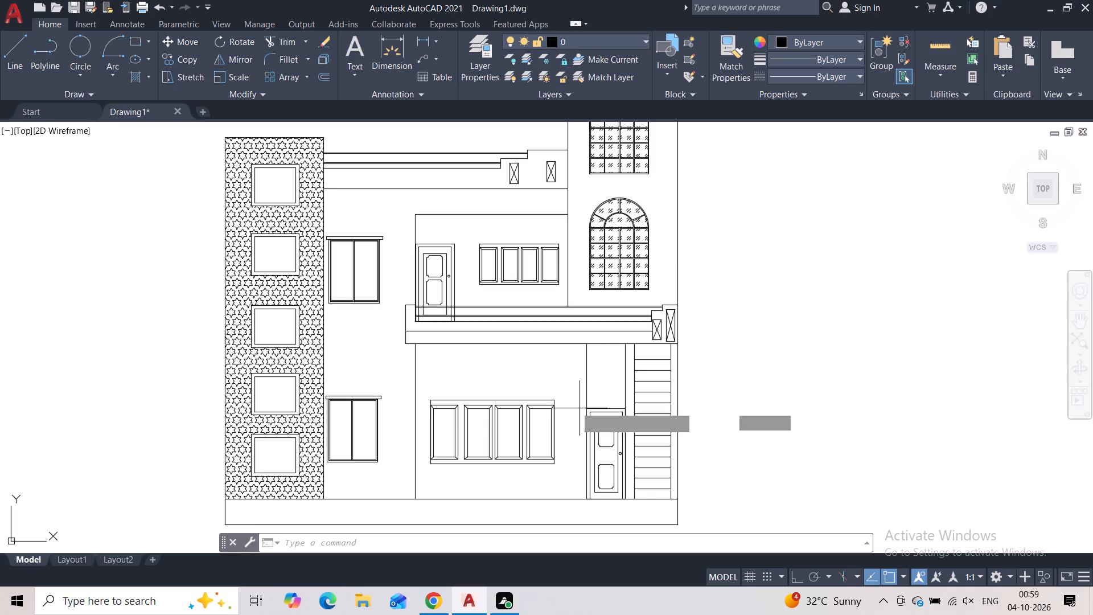
left_click(320, 79)
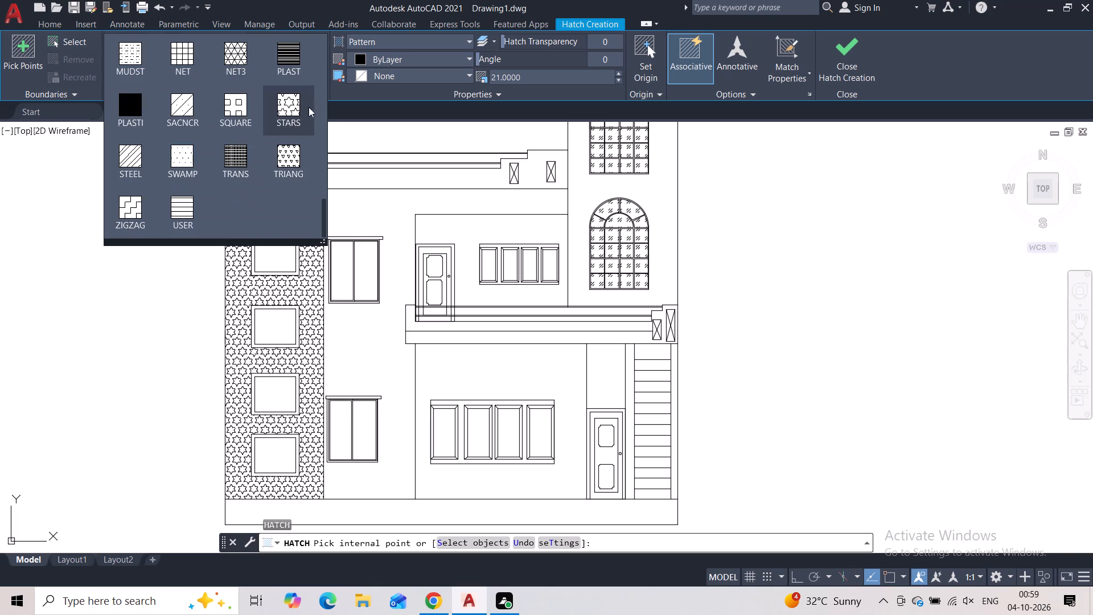
scroll(218, 180, "up", 1)
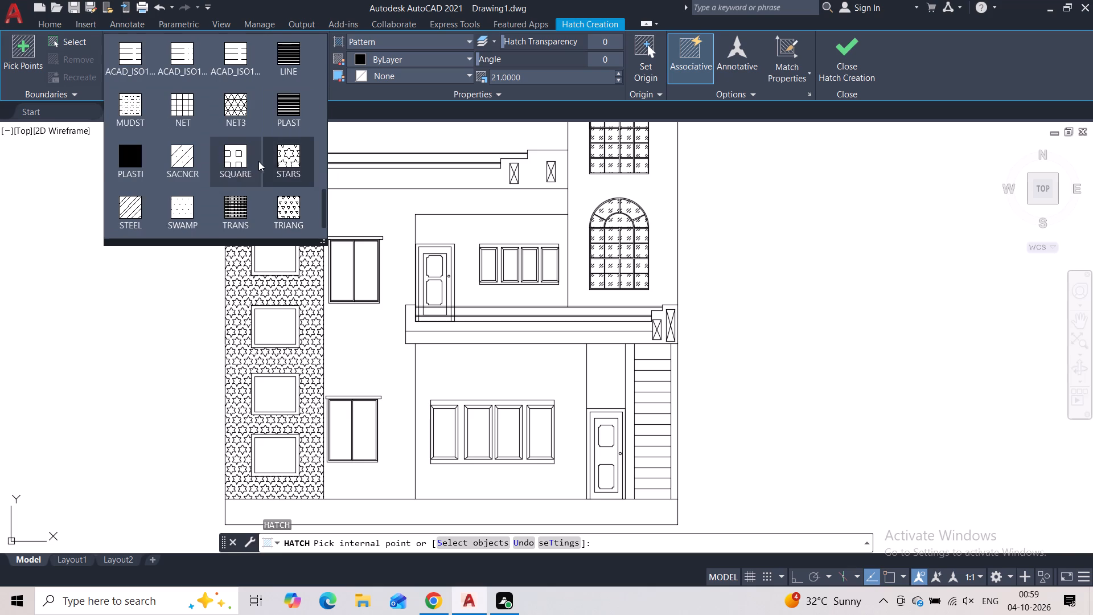
scroll(257, 160, "up", 6)
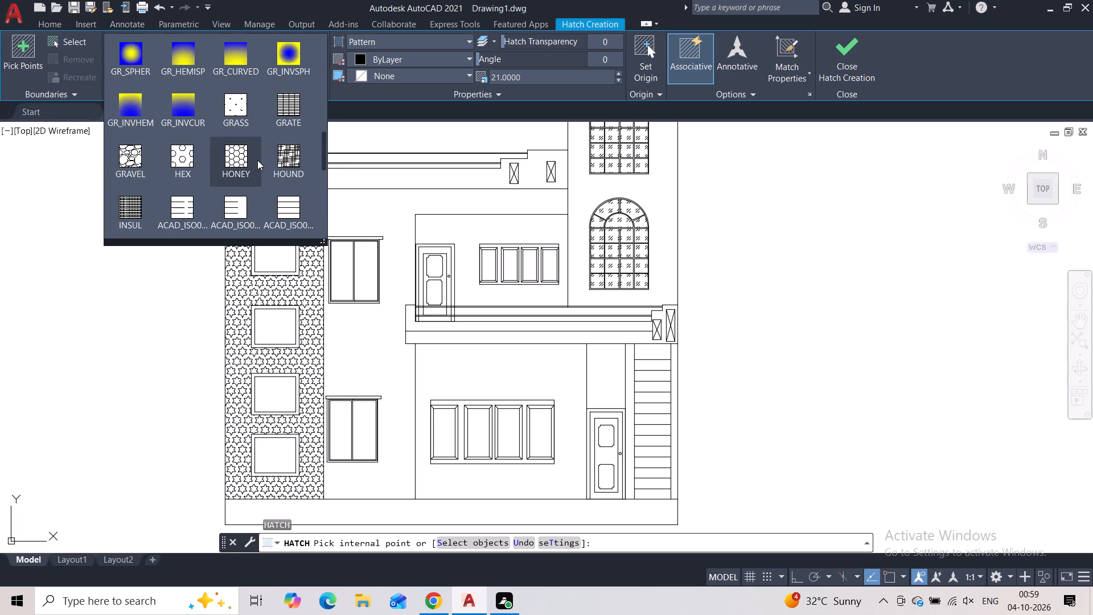
scroll(245, 150, "up", 3)
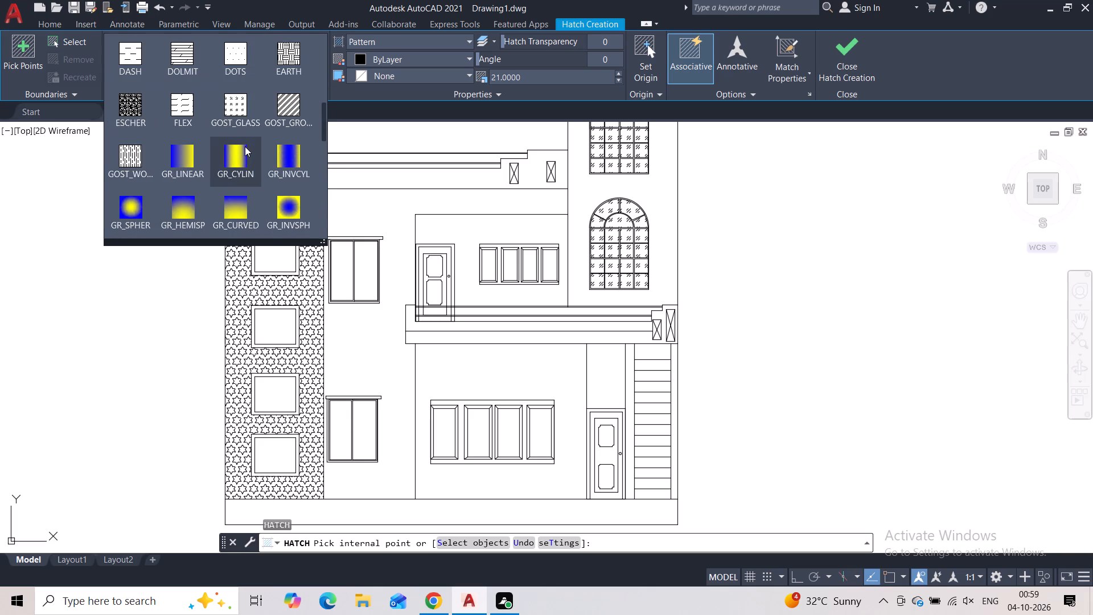
left_click(244, 114)
left_click(345, 258)
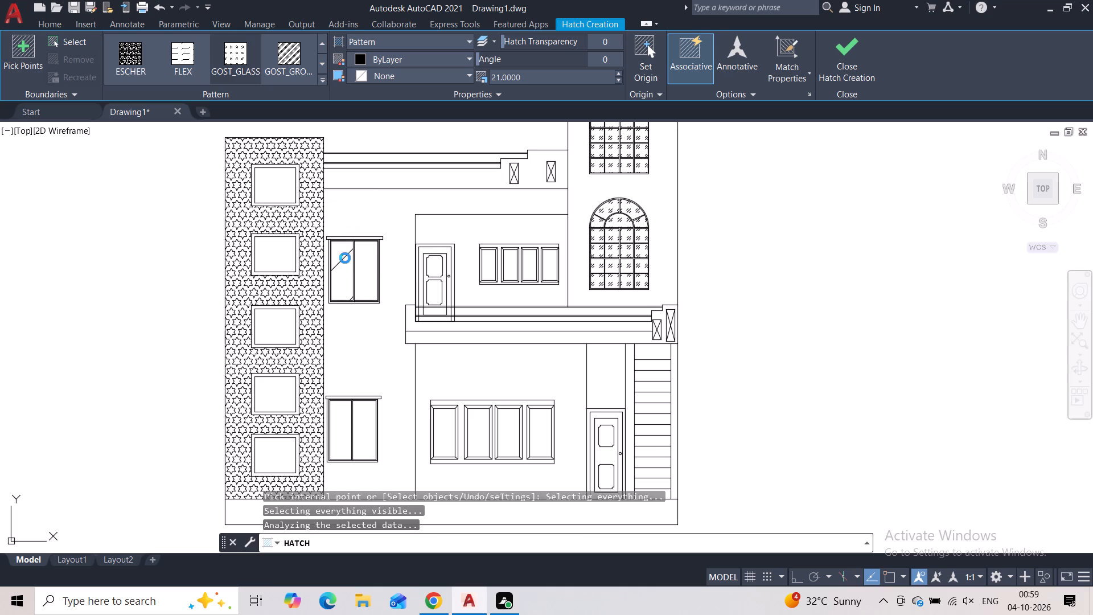
left_click(367, 267)
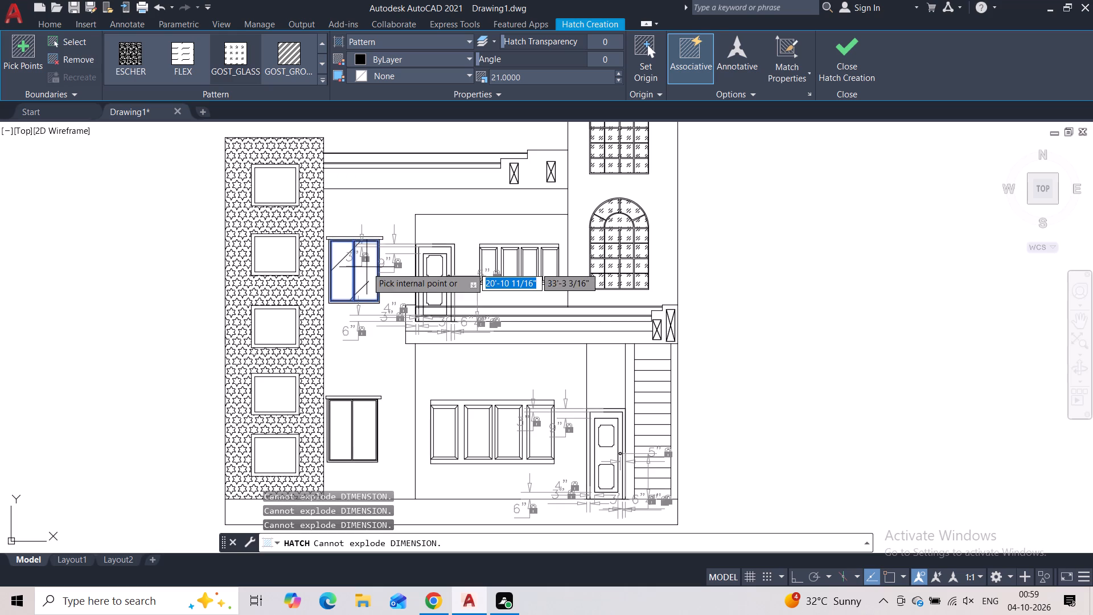
scroll(391, 239, "down", 1)
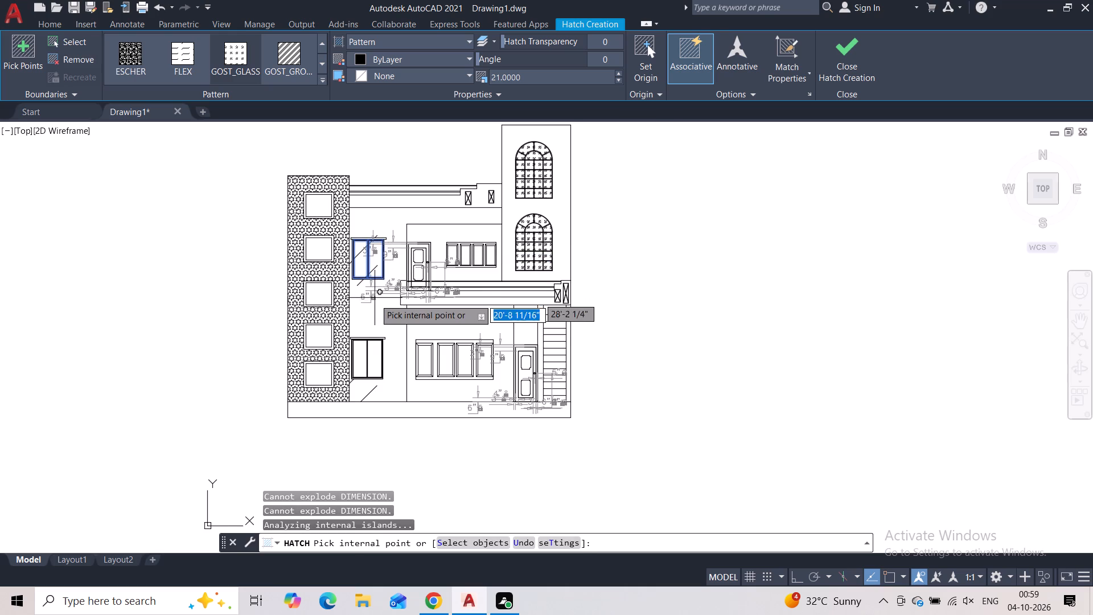
key("Escape")
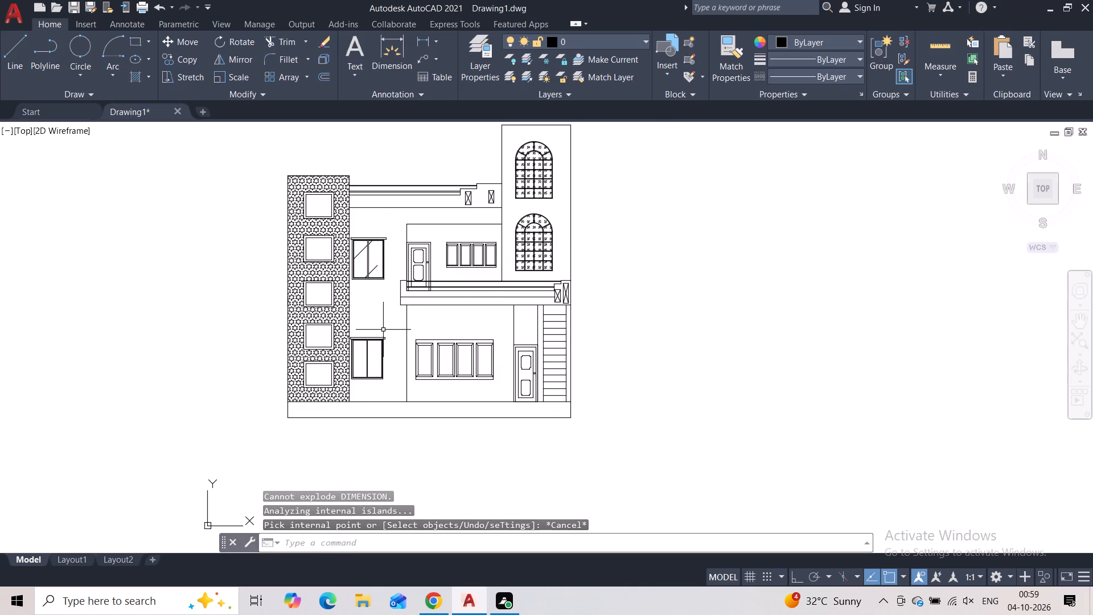
Hatch both panes of the lower lintelled window with the GOST_GLASS pattern at scale 21.
key("h")
left_click(425, 359)
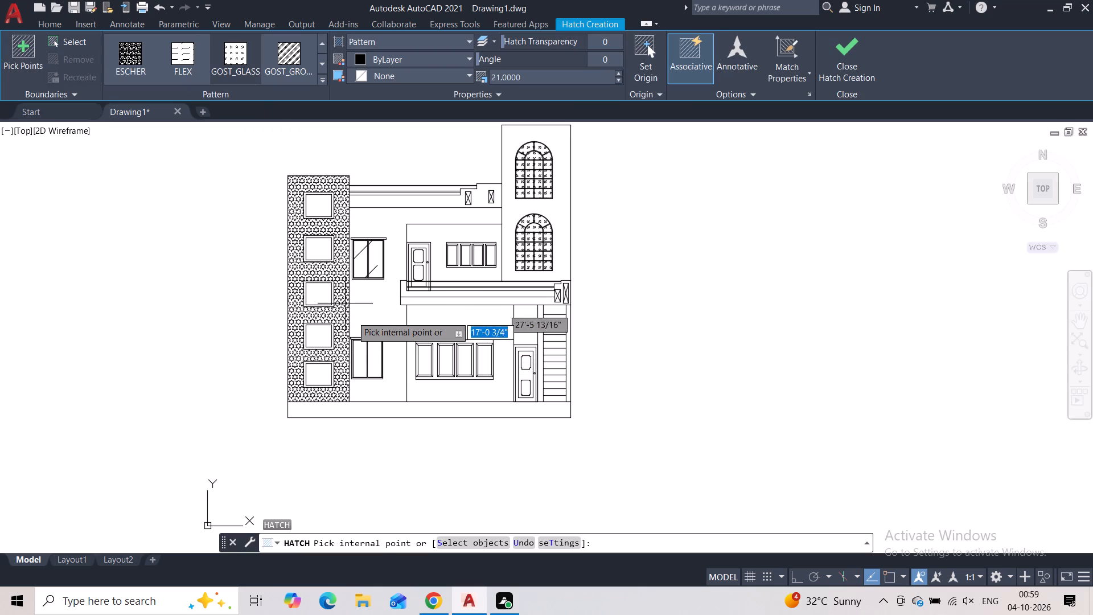
scroll(361, 352, "up", 3)
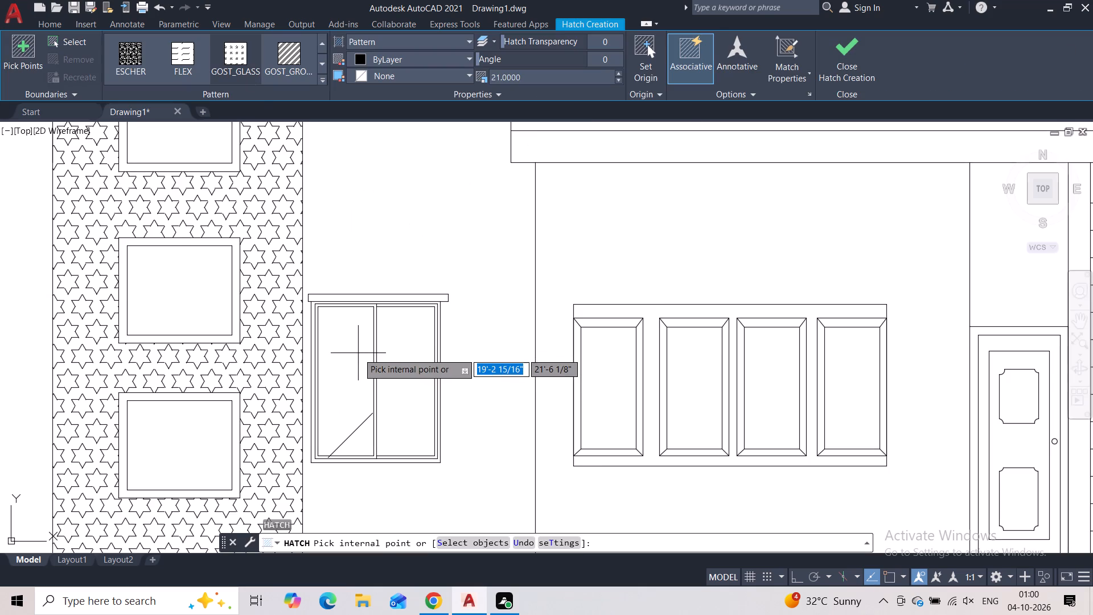
left_click(358, 354)
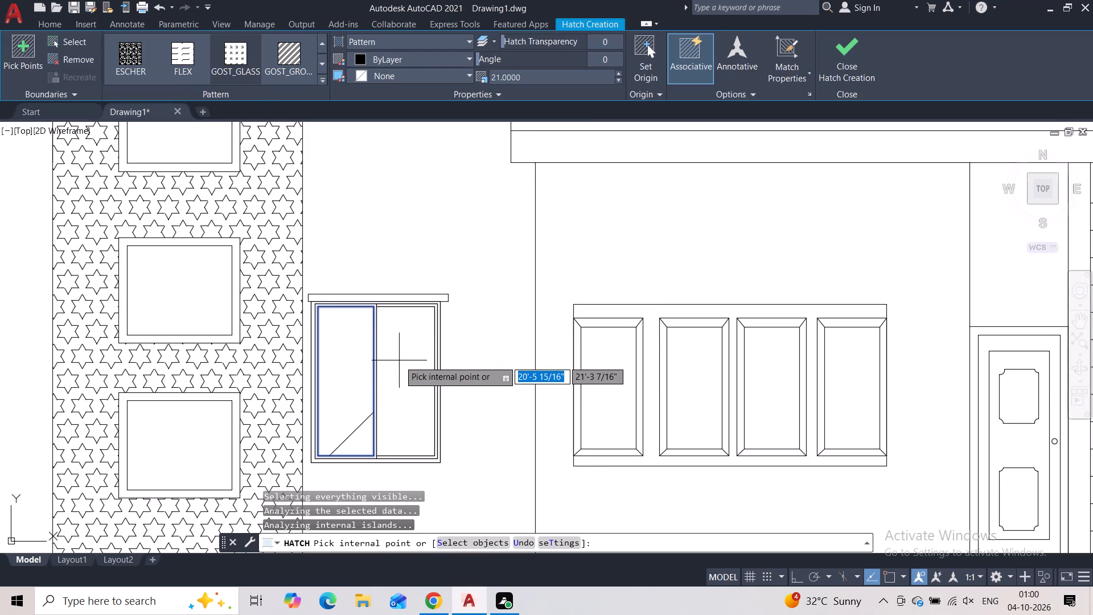
left_click(399, 360)
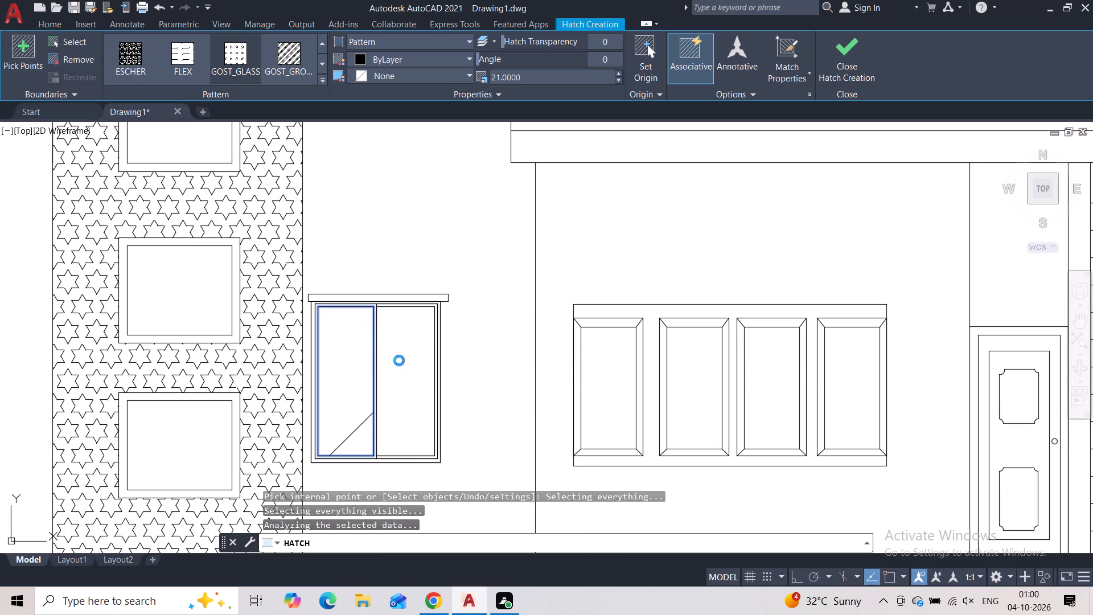
Hatch the four panels of the ground-floor window with the same GOST_GLASS pattern at scale 21.
left_click(599, 368)
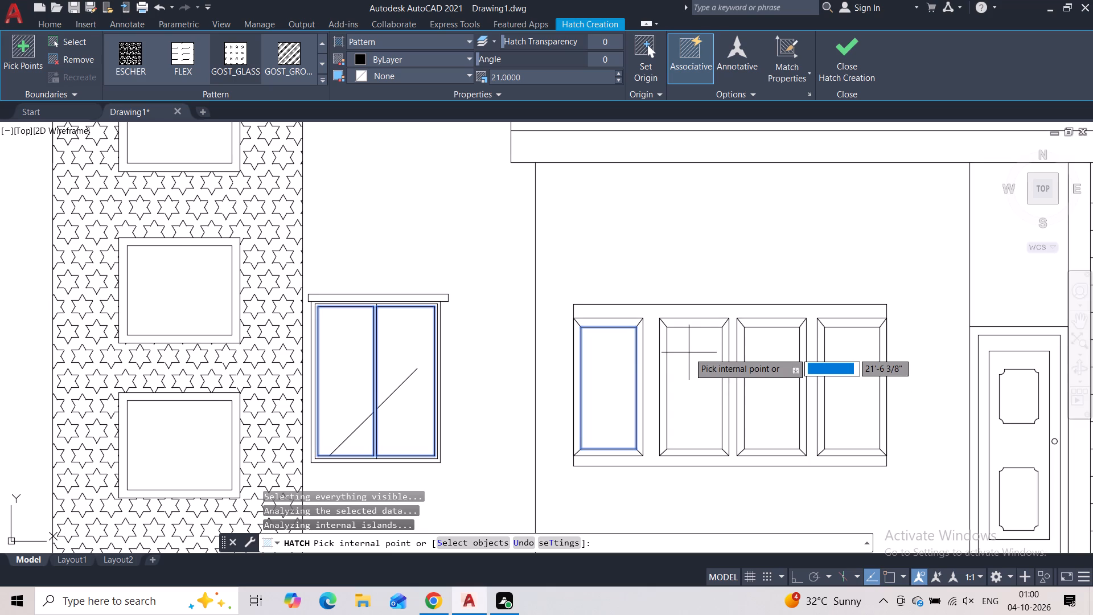
left_click(689, 352)
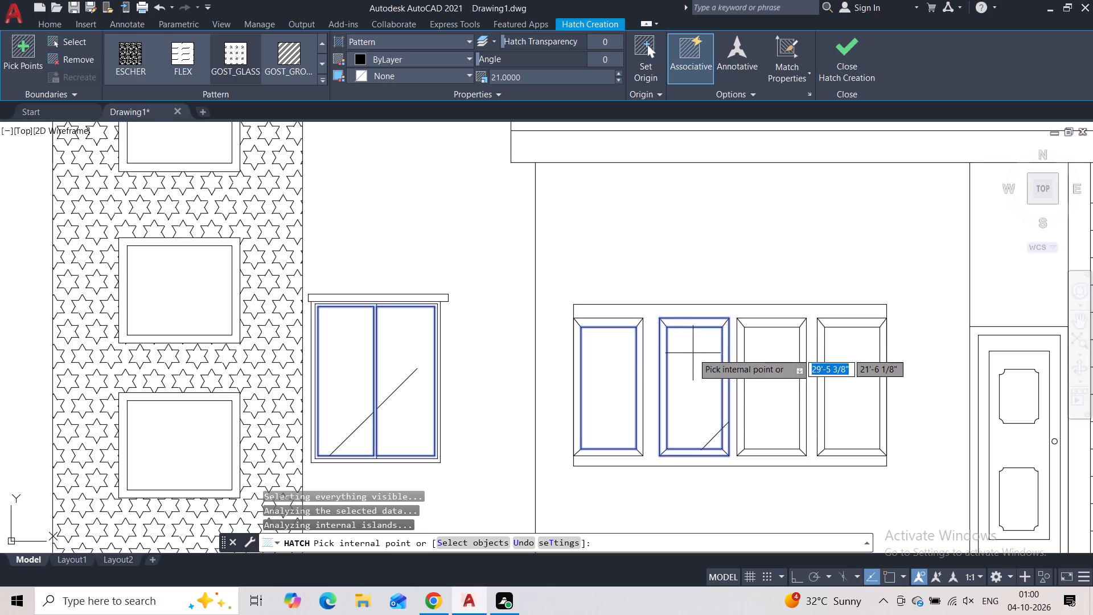
left_click(770, 378)
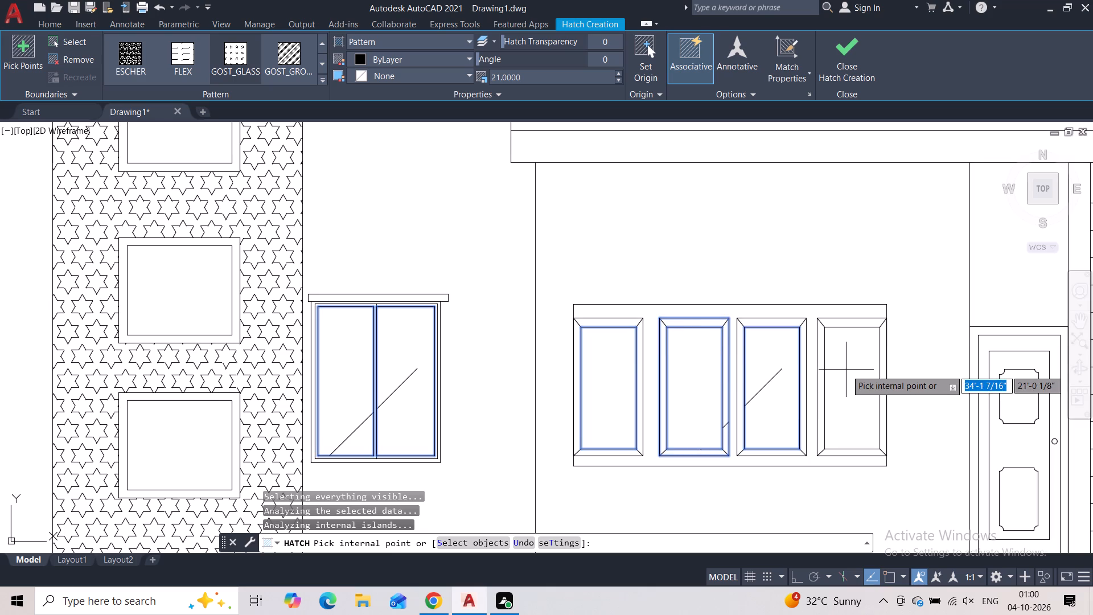
left_click(846, 370)
key("Escape")
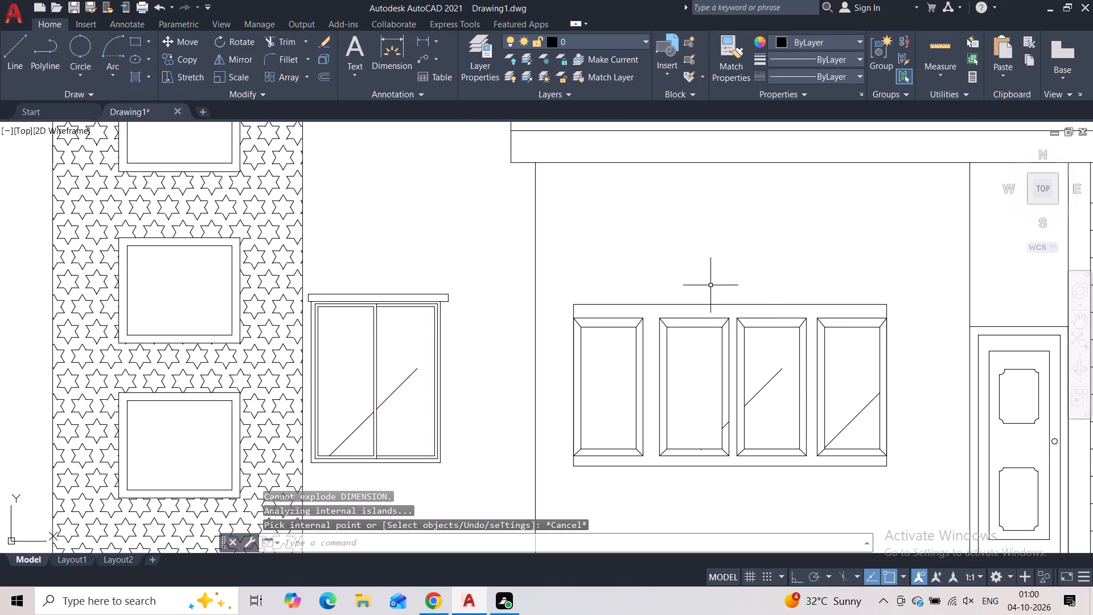
Hatch the ground-floor four-panel window's leftmost panel and all four panels of the upper-floor window with GOST_GLASS at scale 21.
scroll(701, 293, "down", 2)
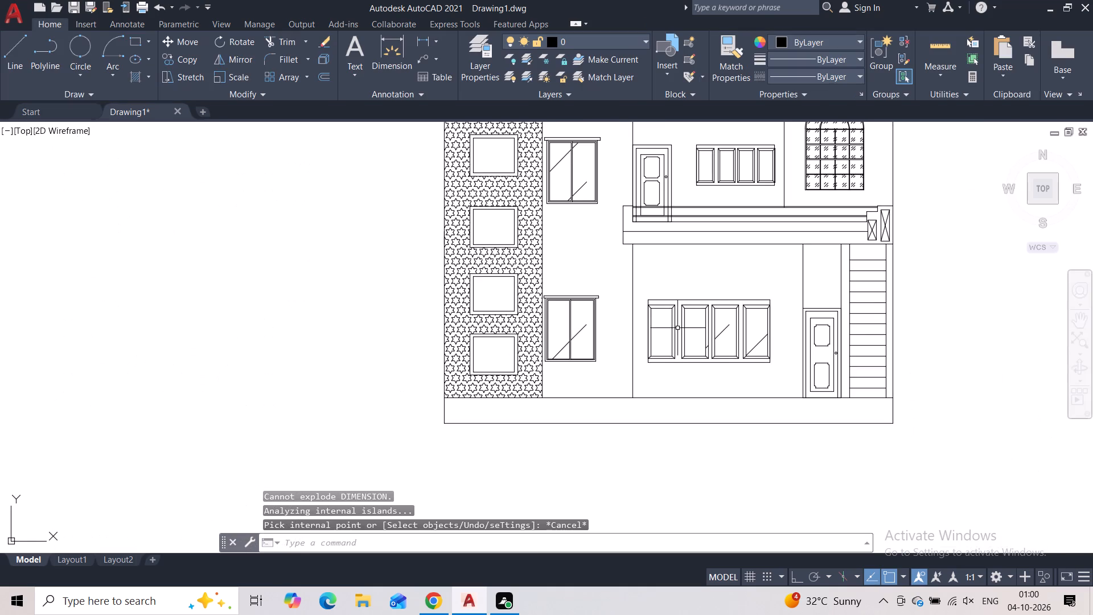
key("h")
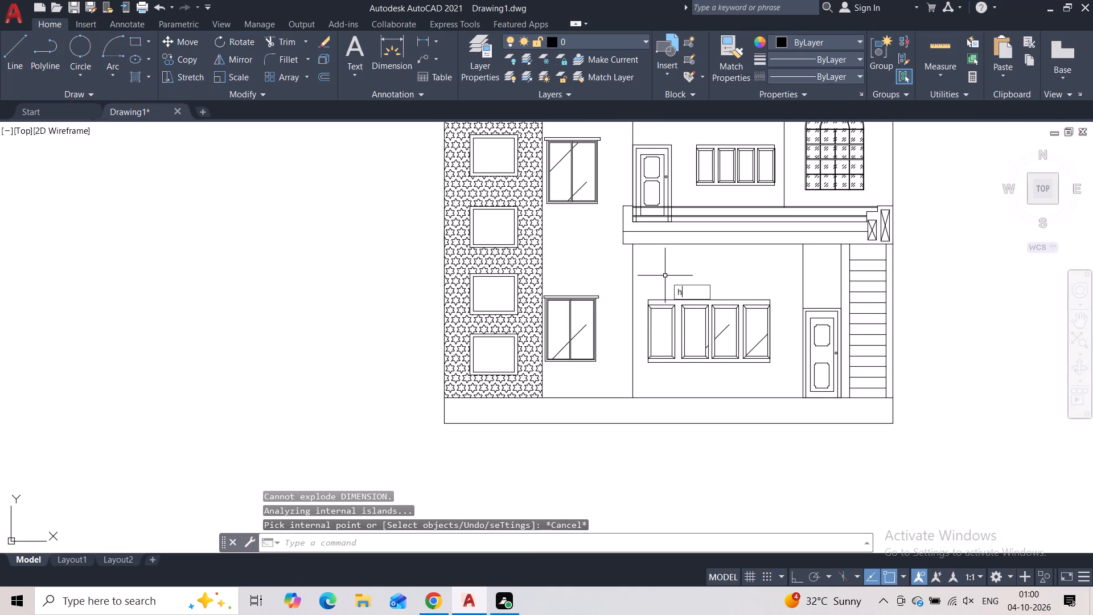
left_click(699, 305)
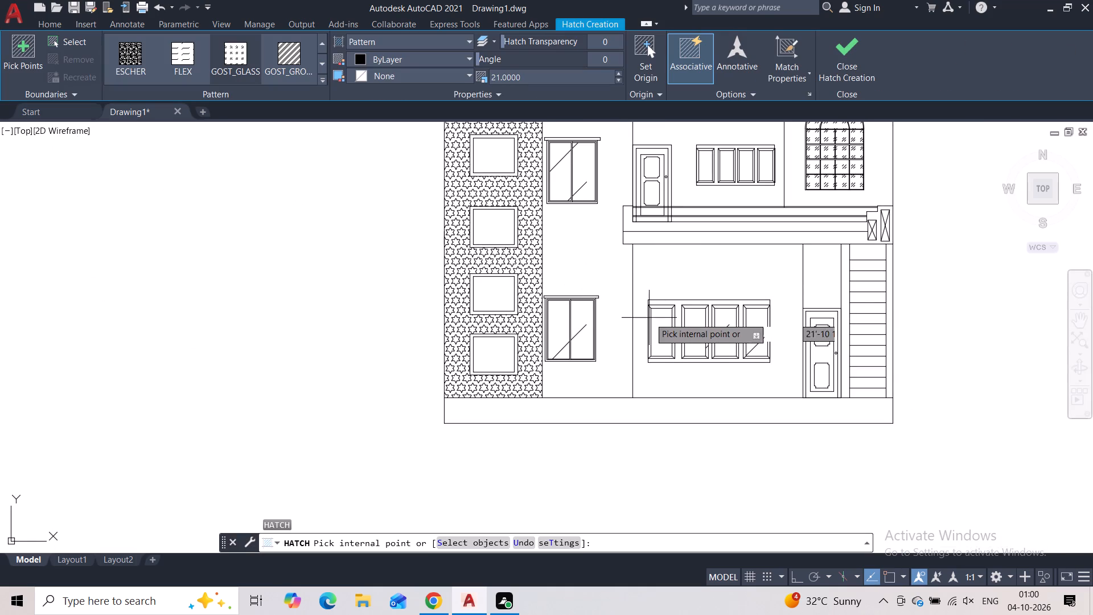
left_click(662, 325)
middle_click_drag(717, 257, 632, 317)
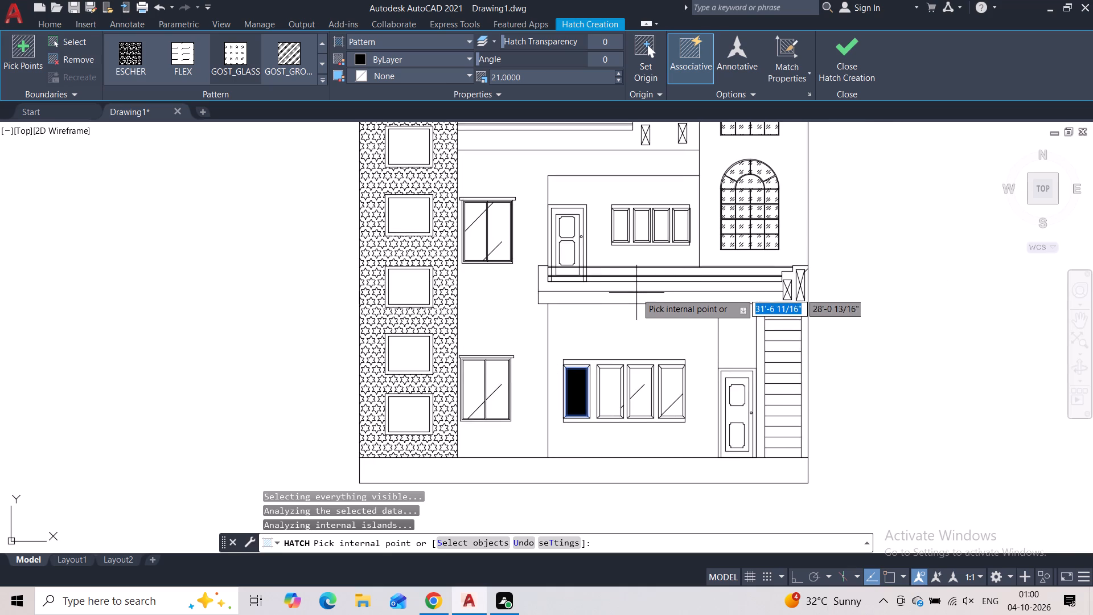
scroll(615, 219, "up", 2)
left_click(625, 220)
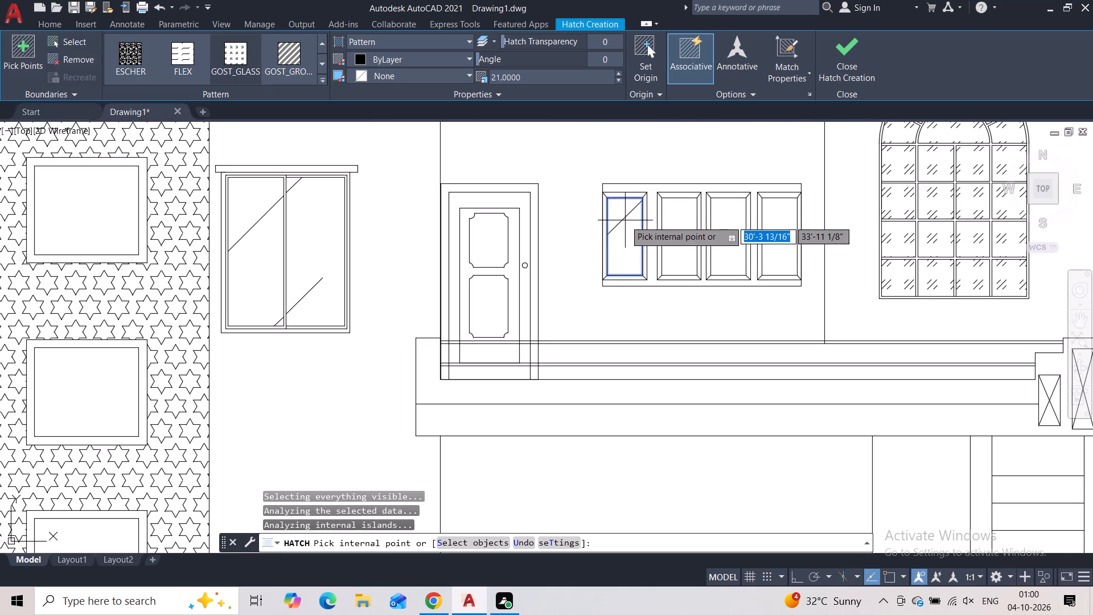
left_click(671, 231)
left_click(717, 239)
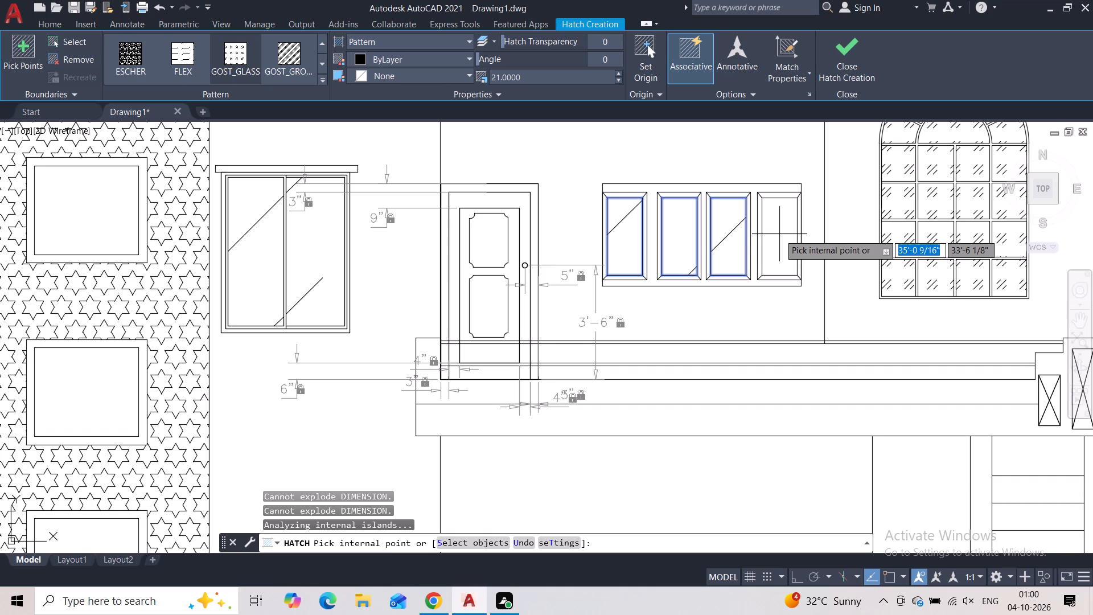
left_click(779, 233)
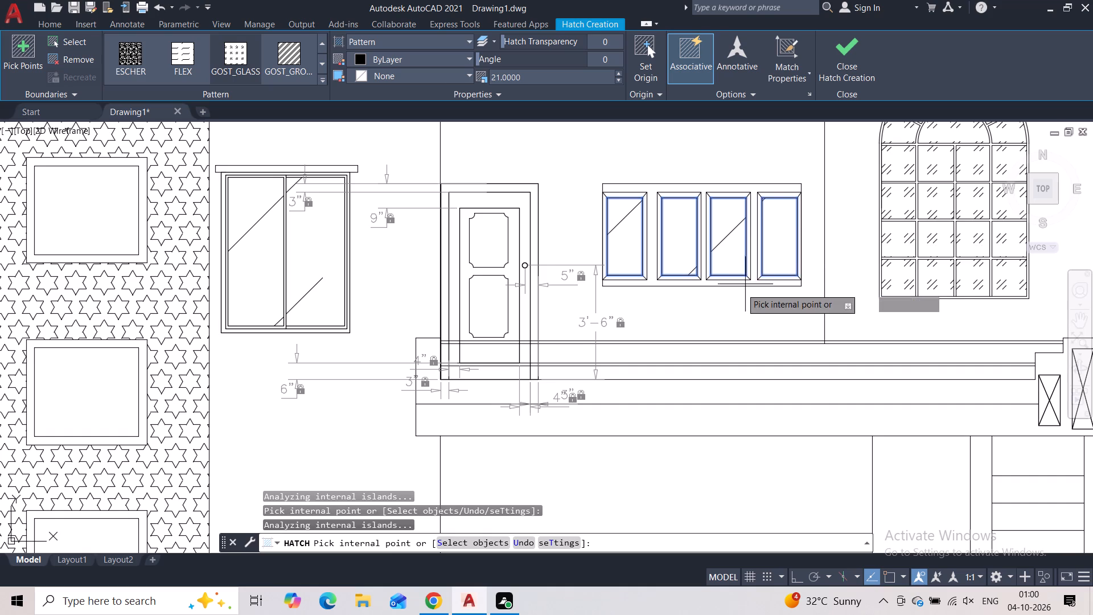
key("Escape")
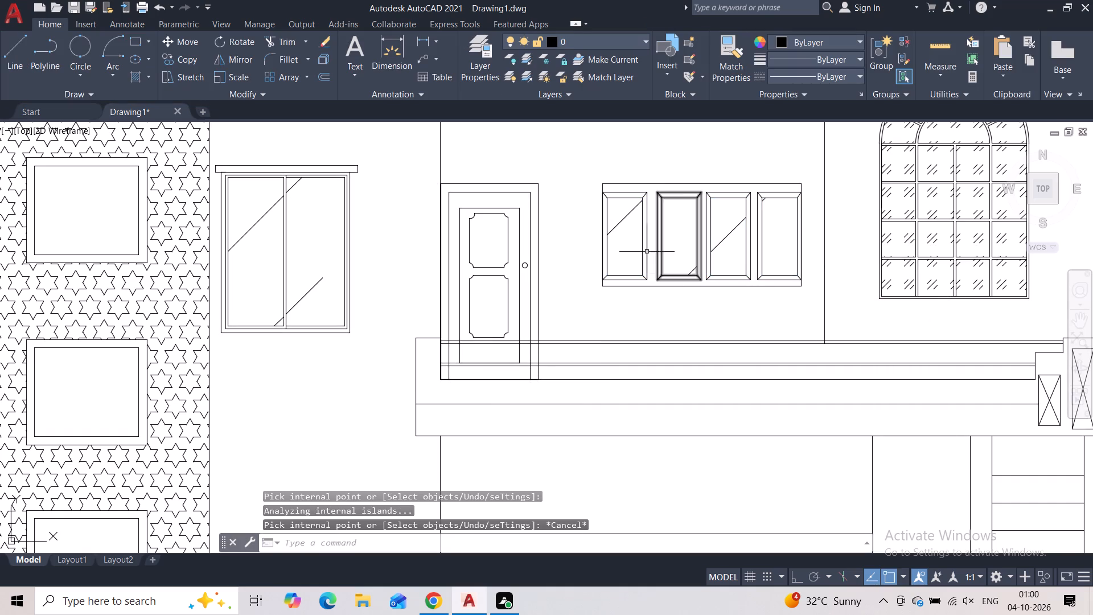
Set the scale of the glass hatch in the upper-floor four-panel window to 3.3.
left_click(640, 240)
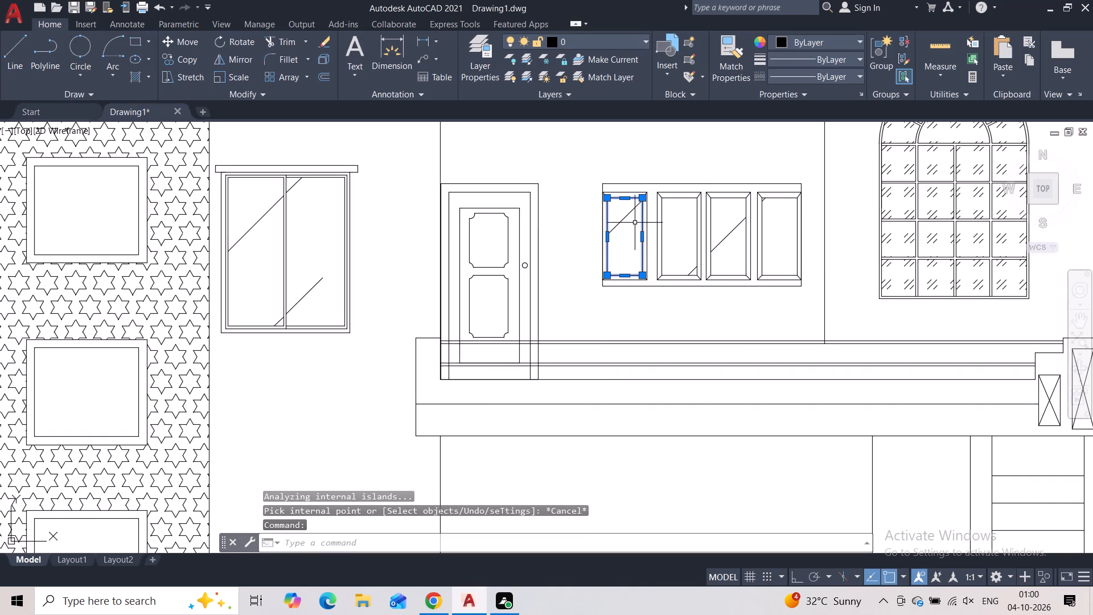
key("Escape")
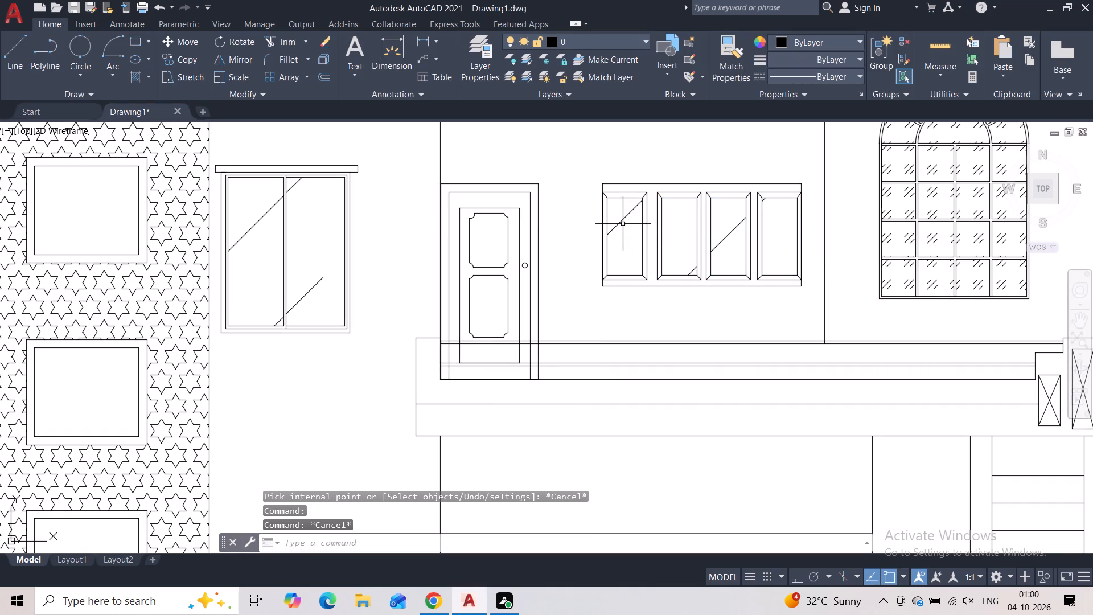
left_click(622, 224)
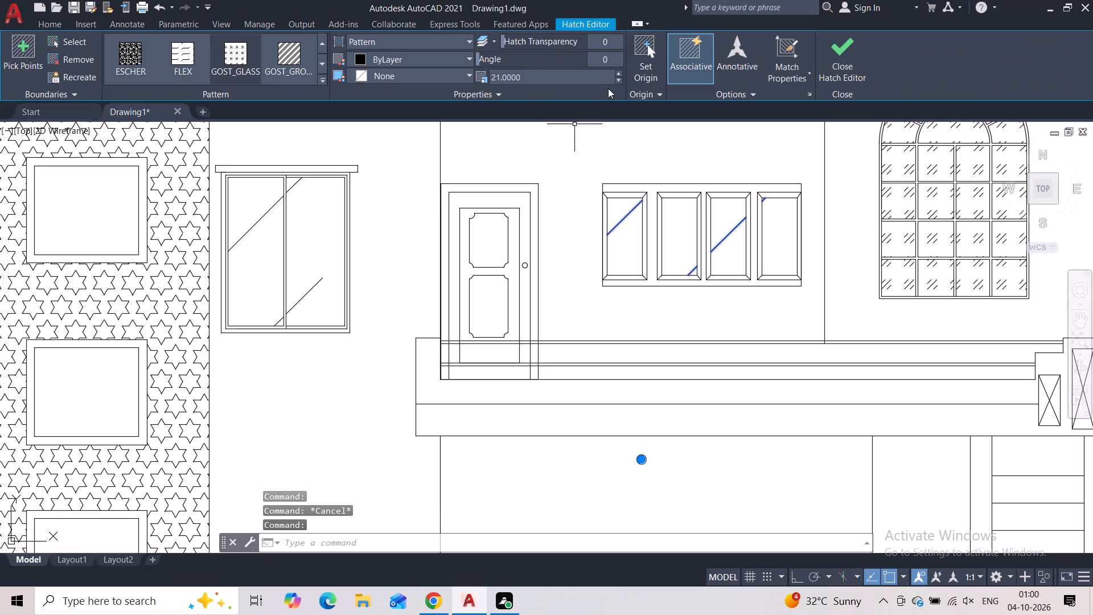
left_click(615, 81)
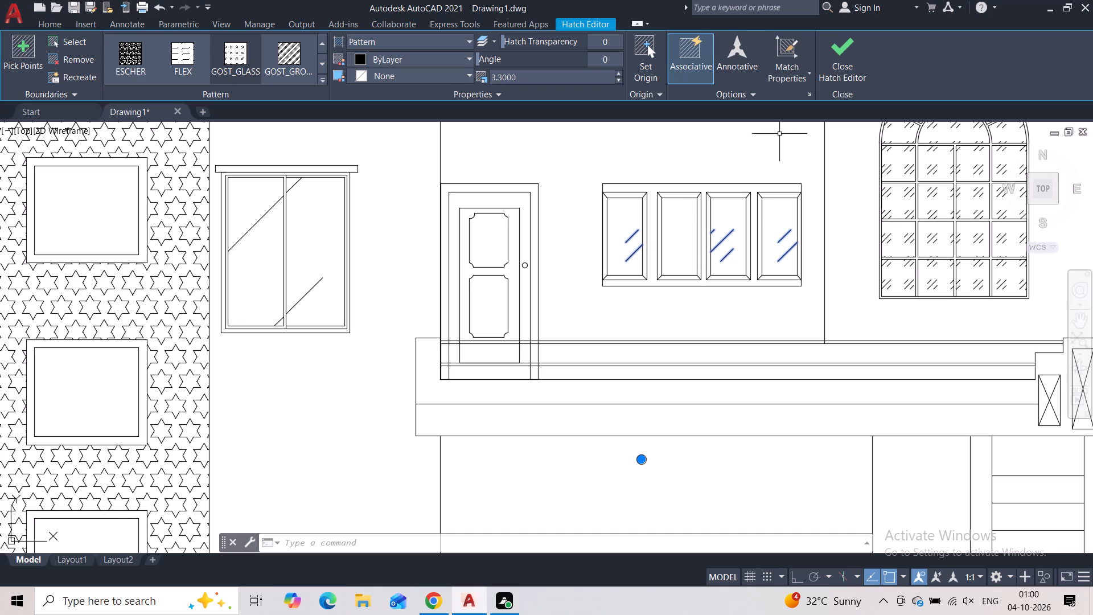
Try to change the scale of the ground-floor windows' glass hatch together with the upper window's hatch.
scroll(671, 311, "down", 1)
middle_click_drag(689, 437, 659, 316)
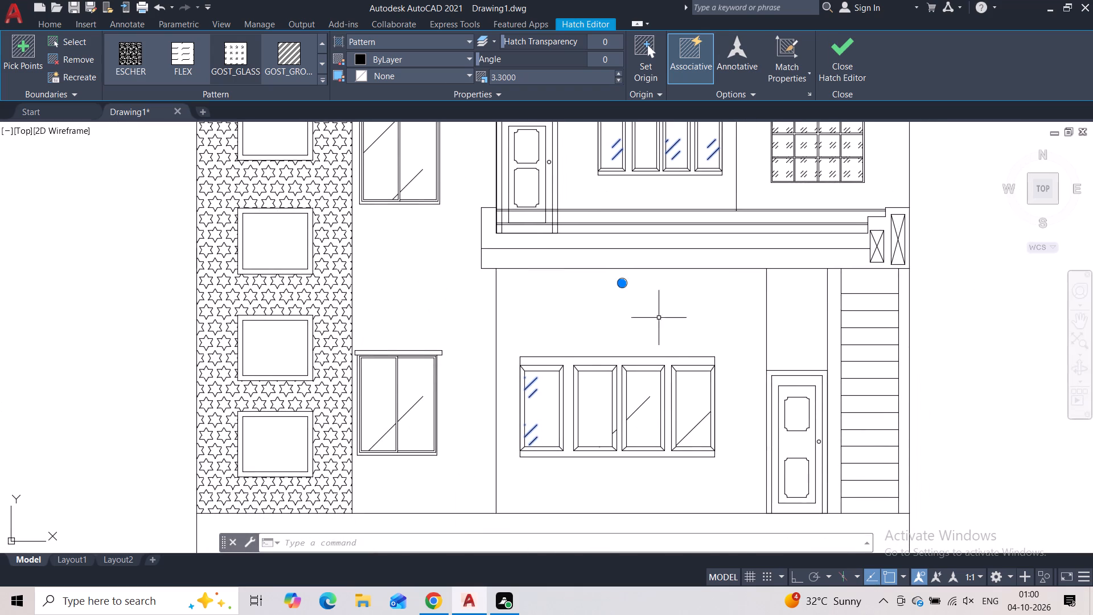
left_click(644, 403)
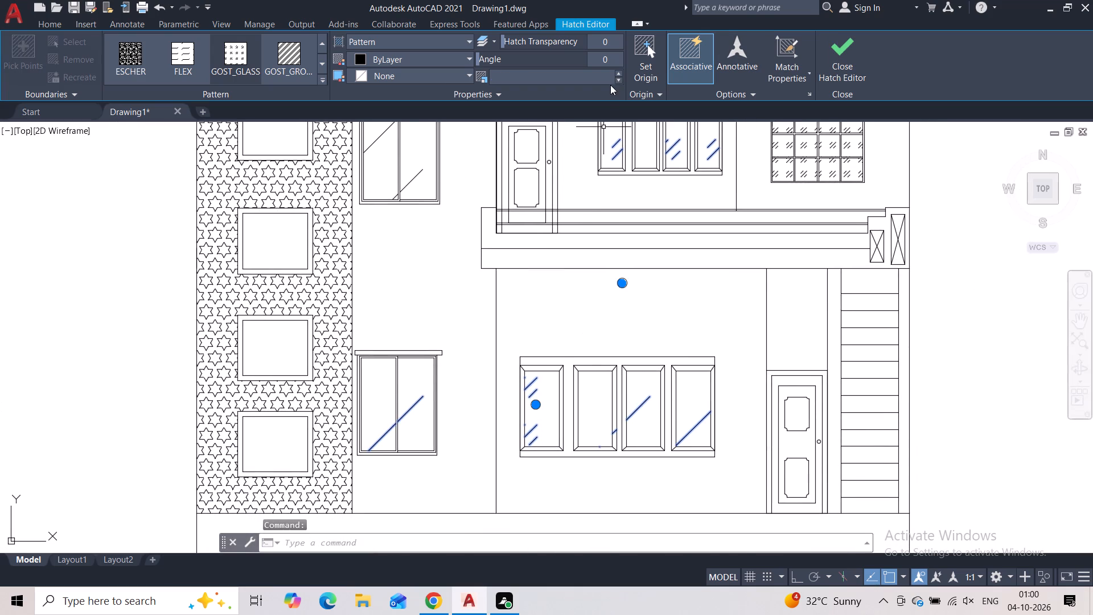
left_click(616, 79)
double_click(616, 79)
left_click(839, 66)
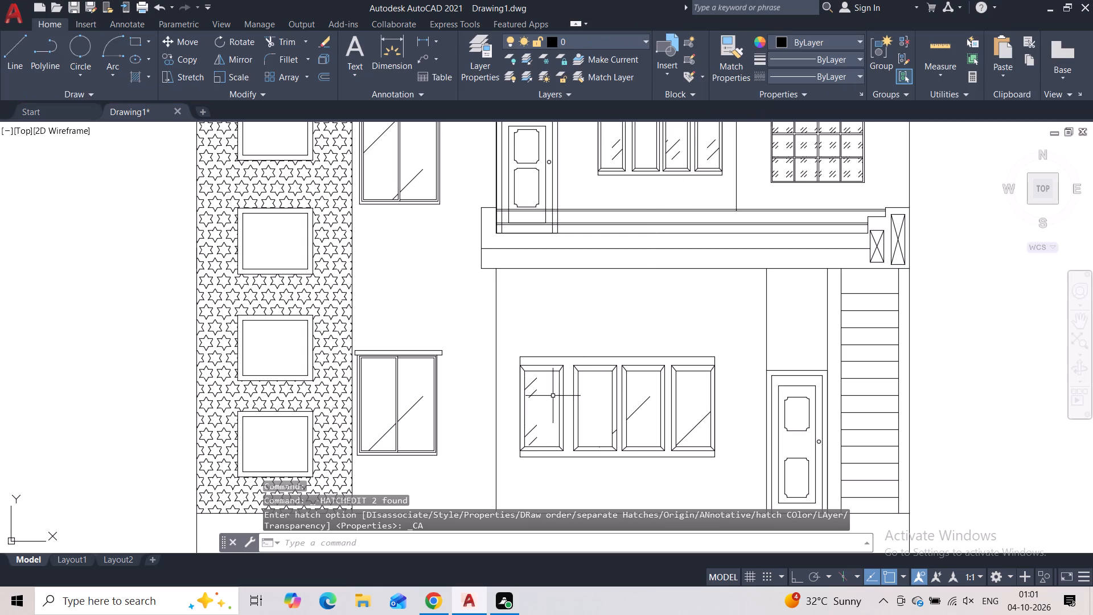
Set the scale of the glass hatch shared by the lower lintelled window and the ground-floor four-panel window to 5.4.
left_click(637, 408)
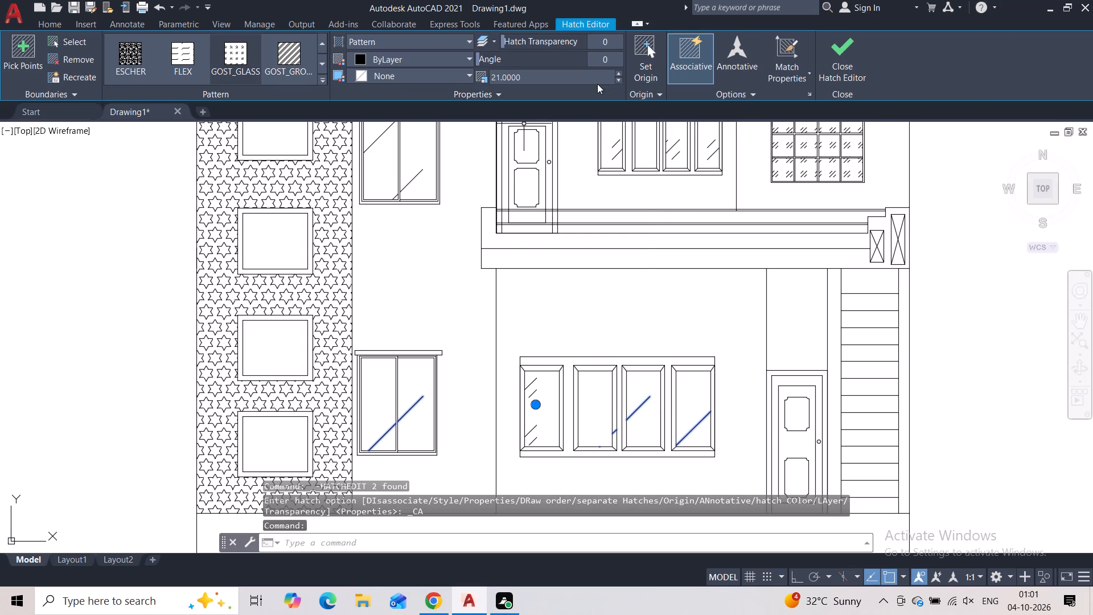
left_click(617, 83)
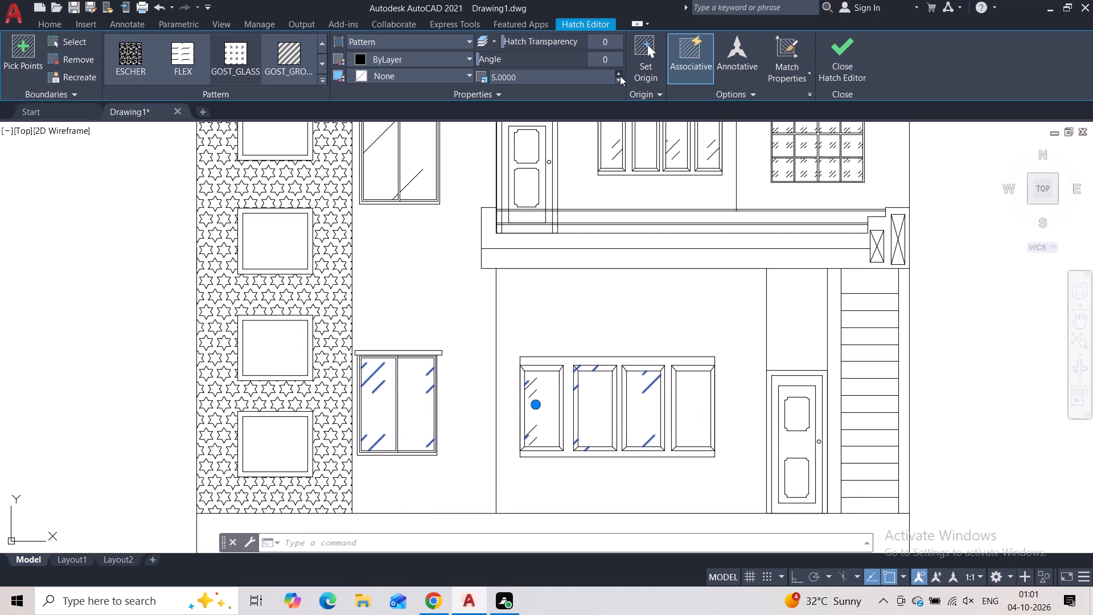
left_click(620, 76)
left_click(620, 76)
left_click(620, 76)
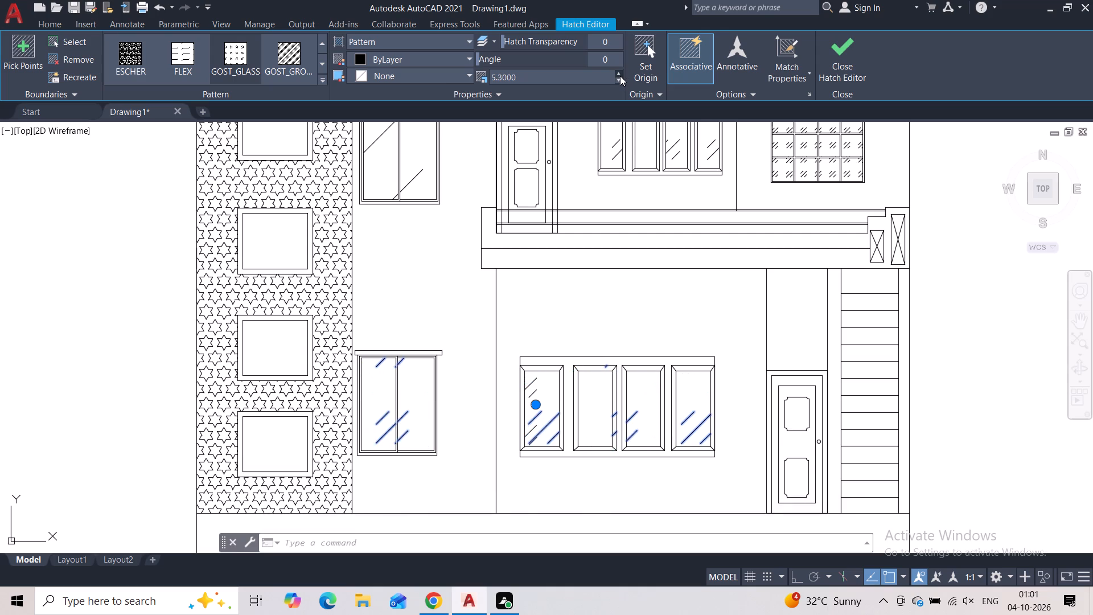
left_click(620, 76)
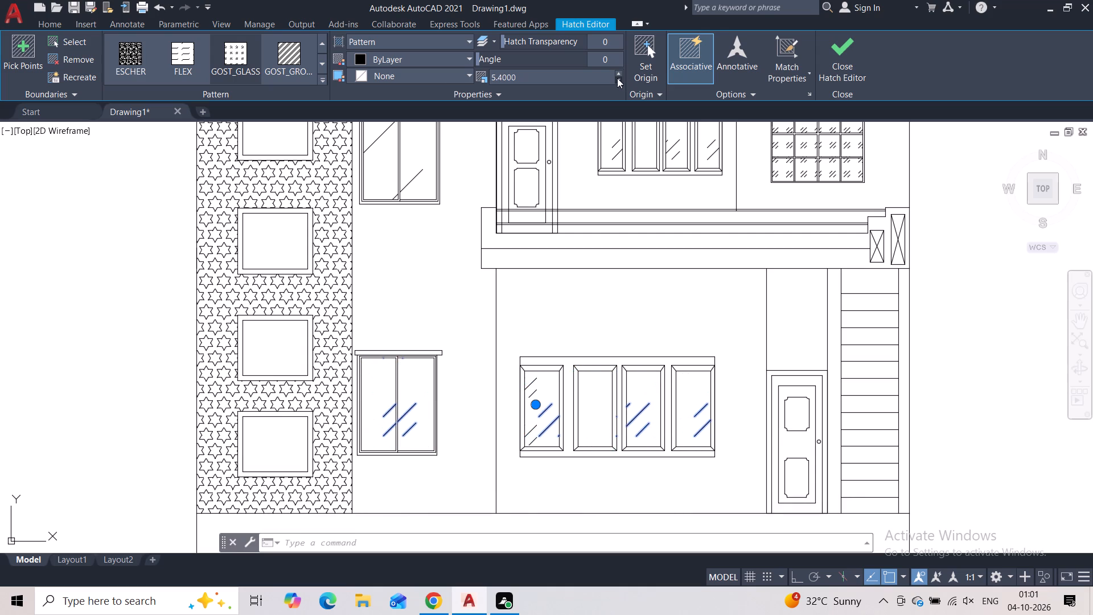
left_click(835, 52)
Start a line from the upper-left corner of the tower with the arched windows, with Ortho mode on.
scroll(560, 259, "down", 1)
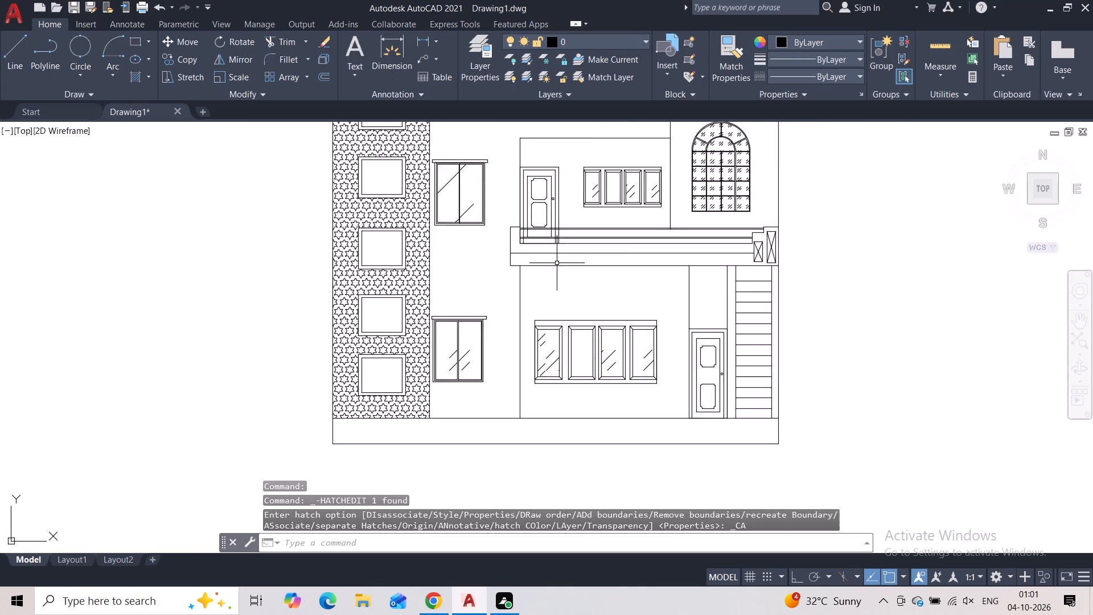
scroll(557, 263, "down", 1)
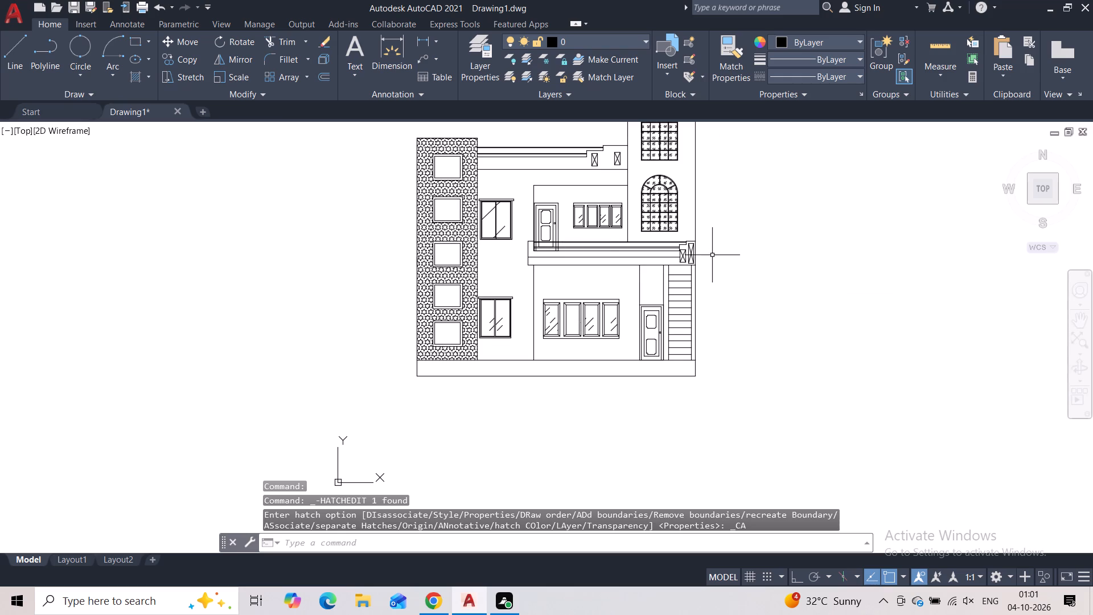
middle_click_drag(742, 212, 740, 263)
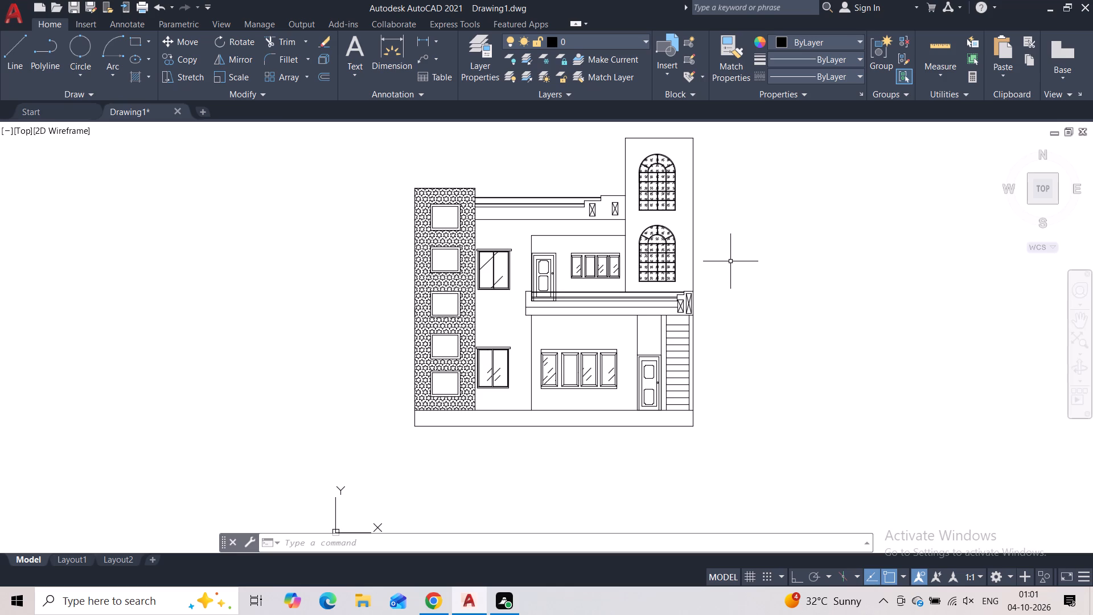
middle_click_drag(726, 214, 691, 307)
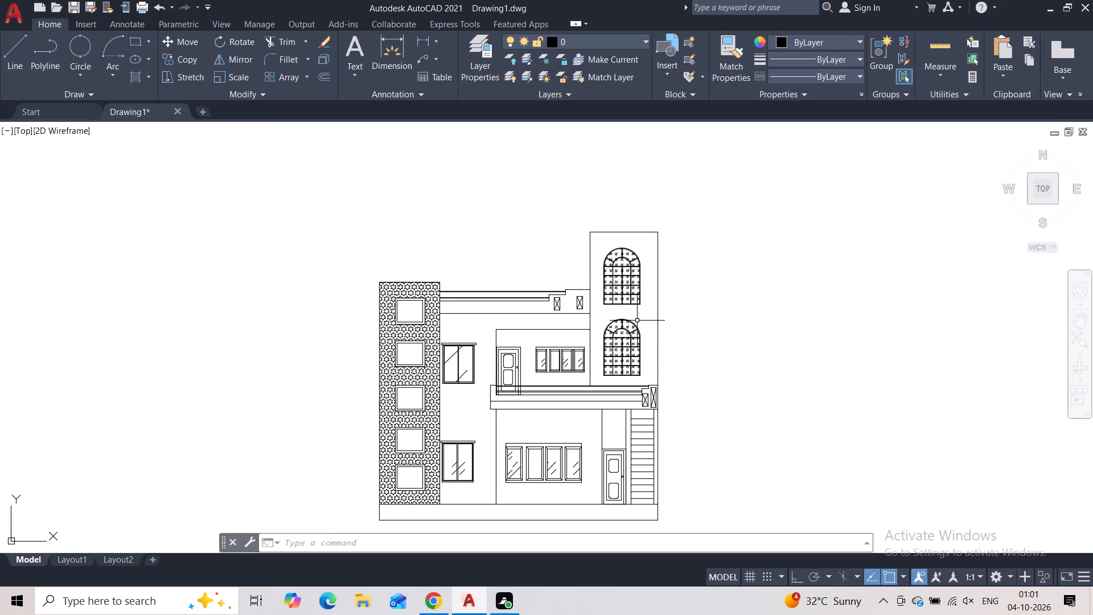
scroll(619, 228, "up", 1)
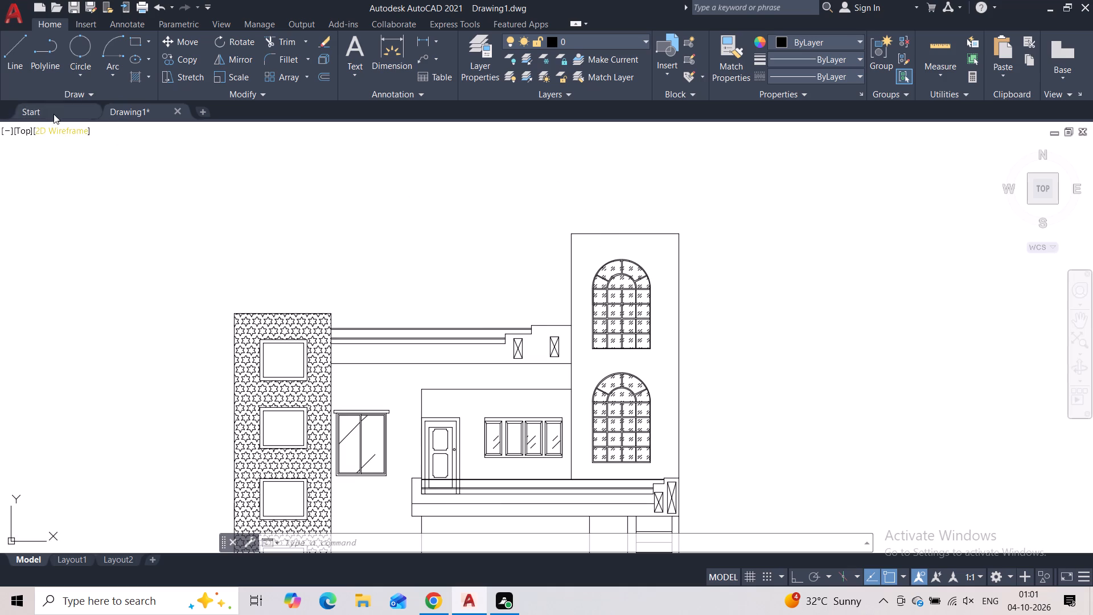
left_click(21, 64)
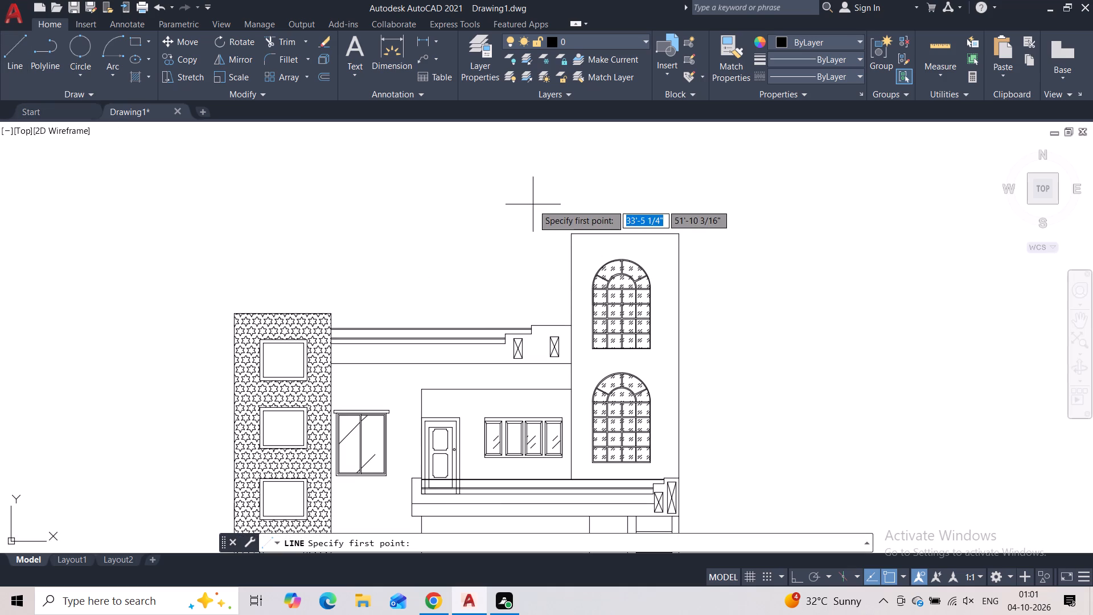
left_click(572, 239)
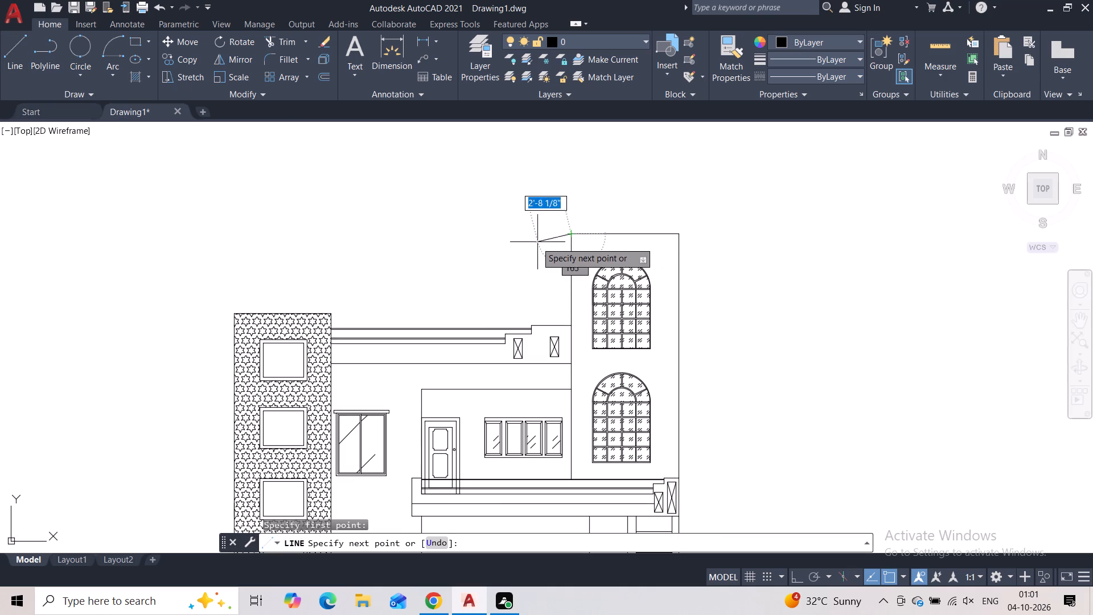
key("F8")
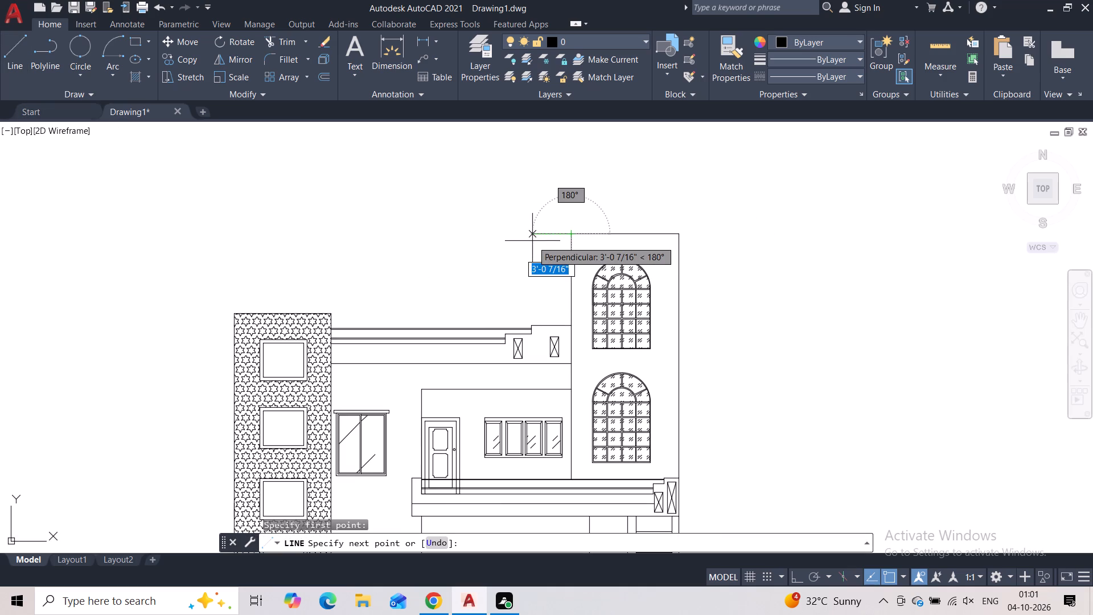
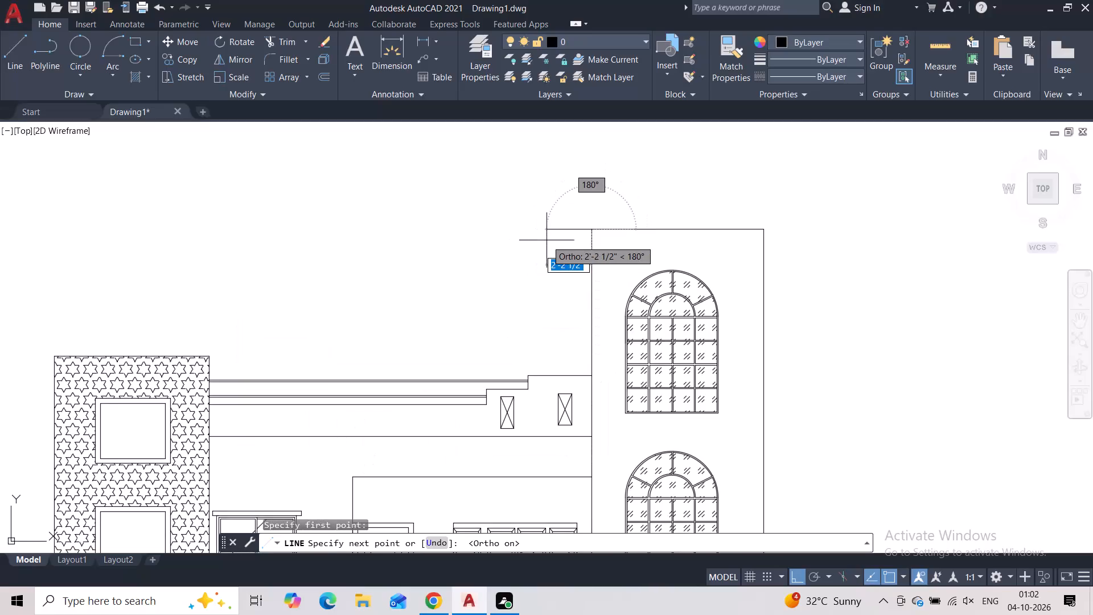
End the horizontal line about 2'-3" outward from the tower's upper-left corner.
left_click(544, 239)
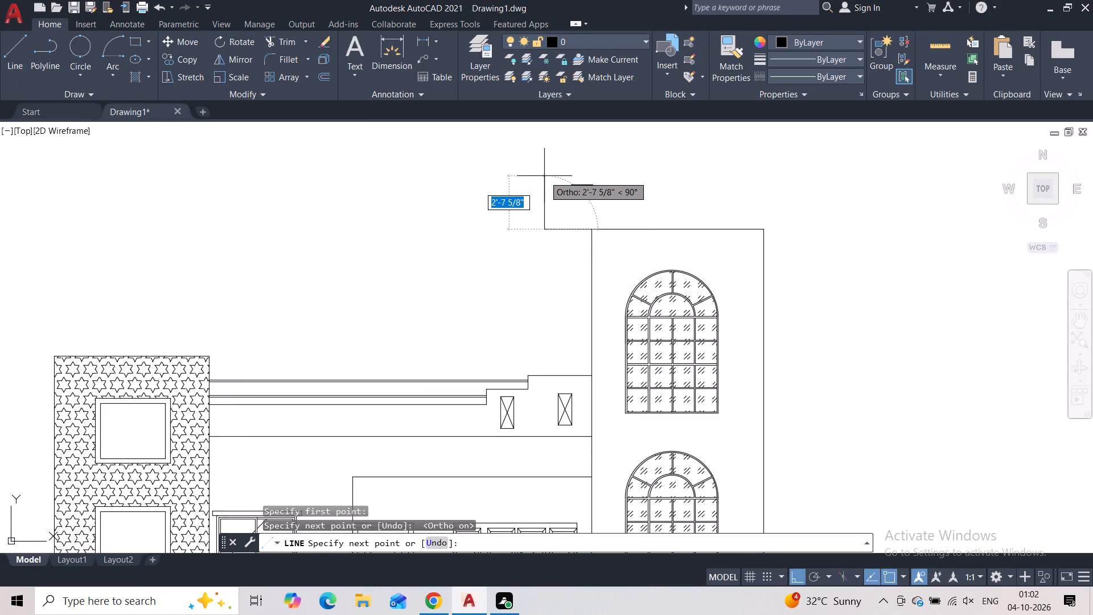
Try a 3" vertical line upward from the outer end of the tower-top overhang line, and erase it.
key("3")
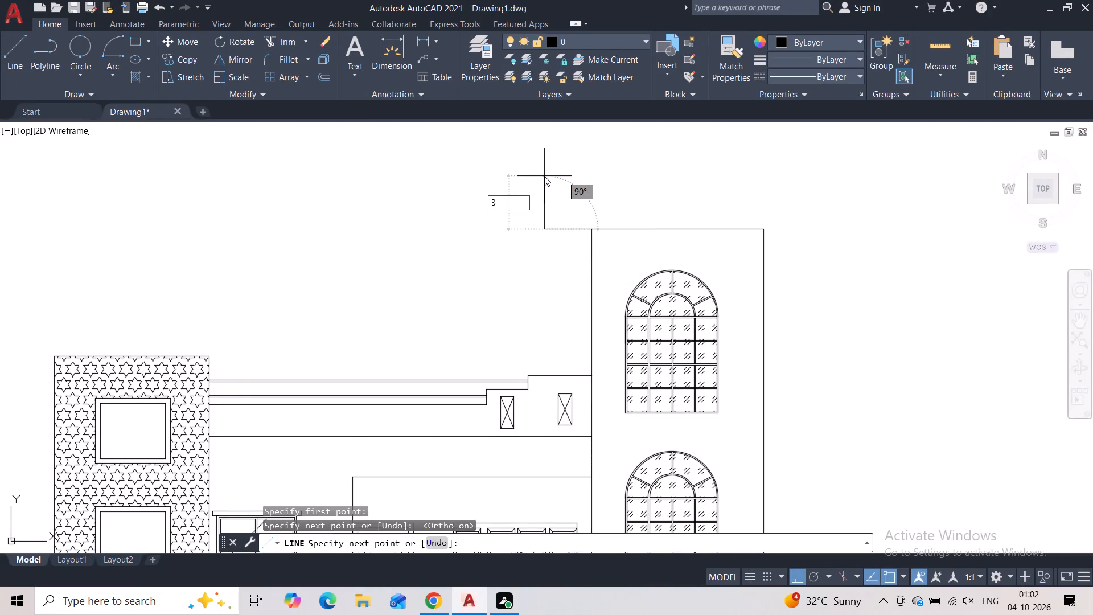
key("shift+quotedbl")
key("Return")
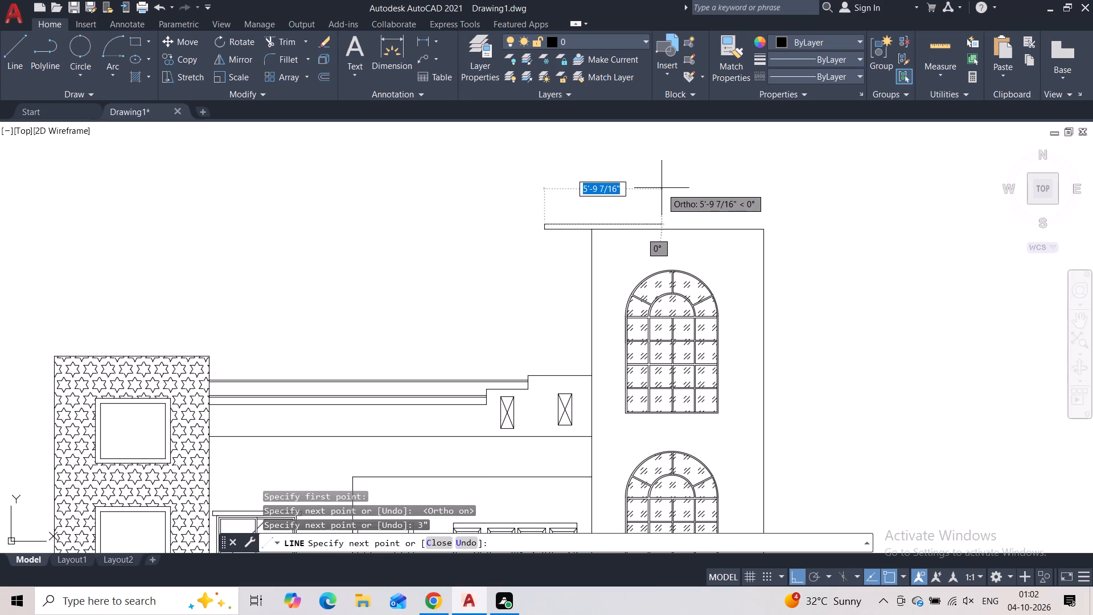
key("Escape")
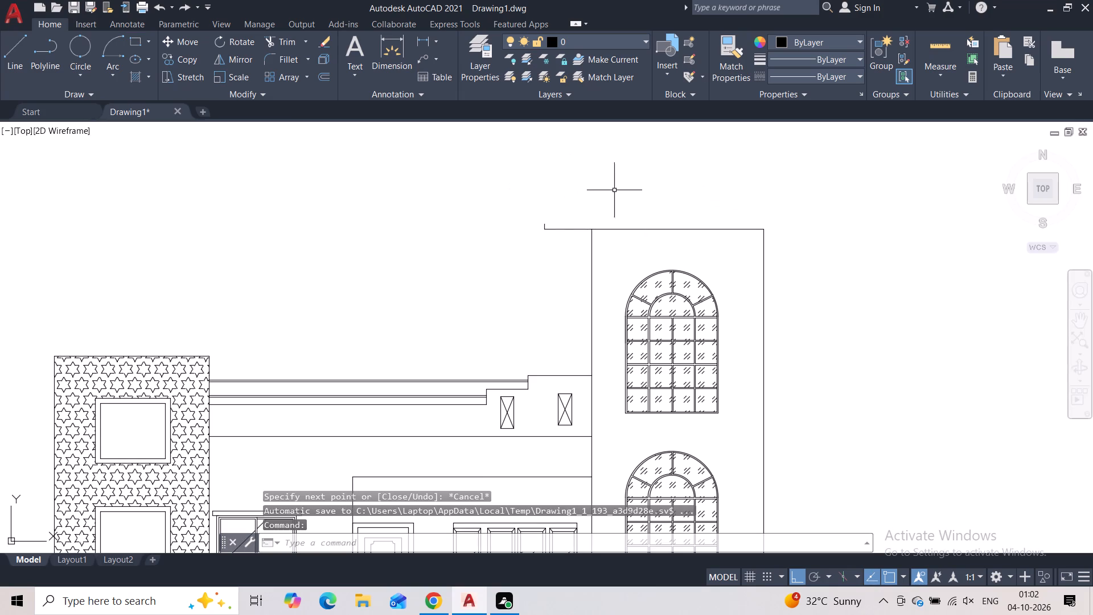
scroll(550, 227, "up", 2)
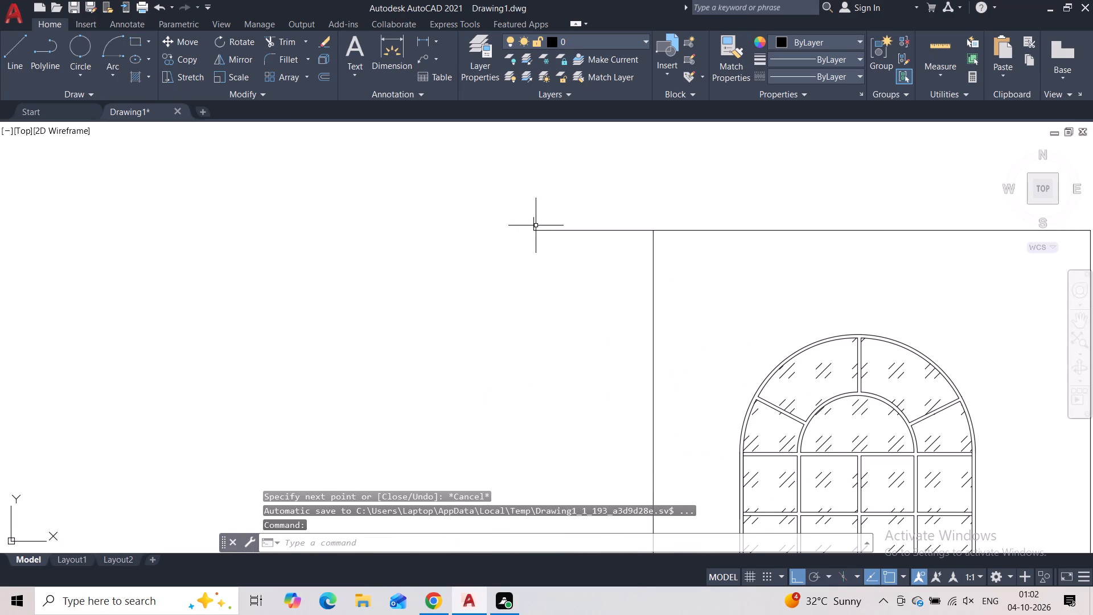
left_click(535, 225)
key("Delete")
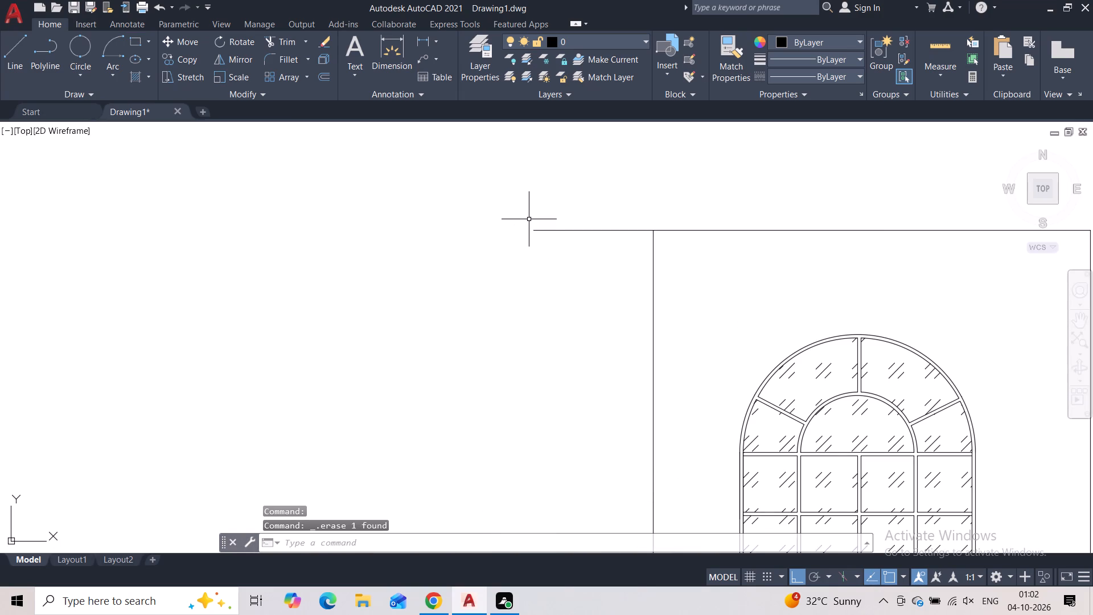
Draw the tower's parapet outline: 3' up from the overhang's outer end, about 11' across to the tower's right edge, and down to its upper-right corner.
key("l")
key("Return")
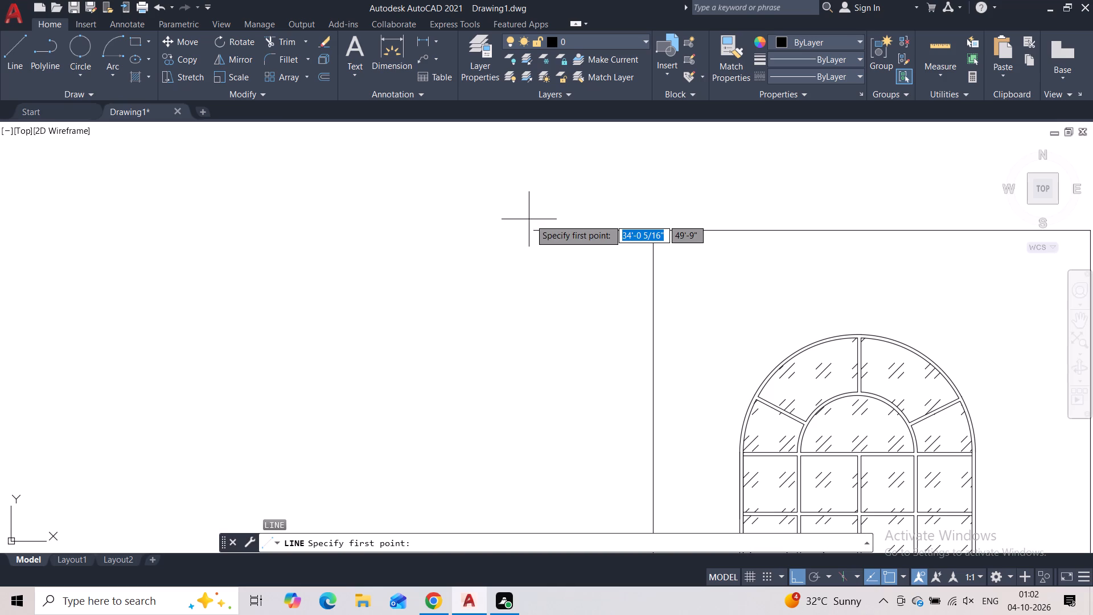
left_click(536, 231)
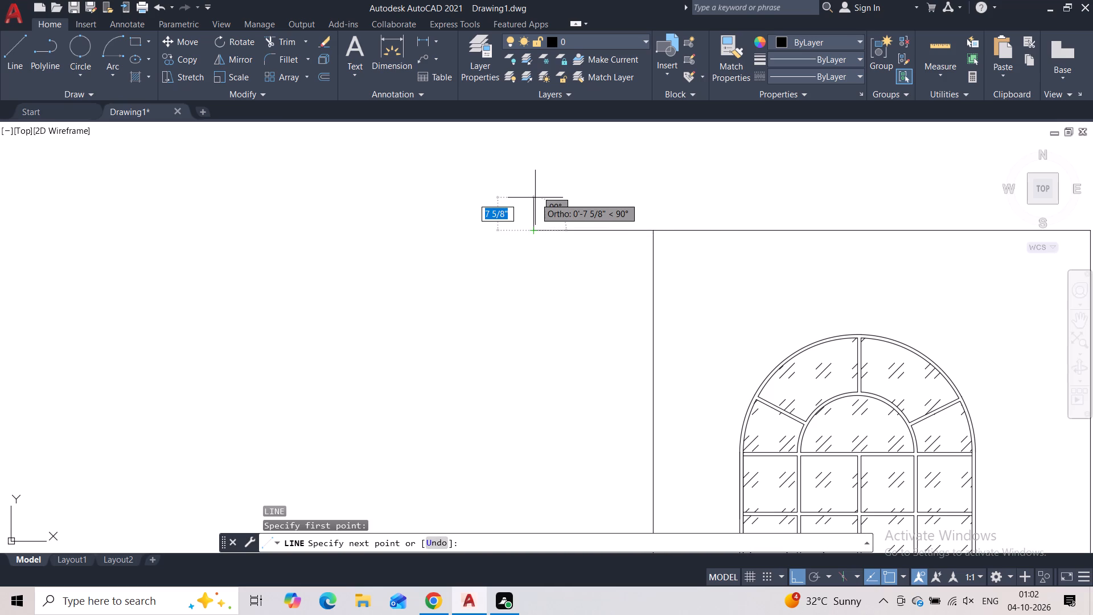
type("3'")
key("Return")
middle_click_drag(644, 184, 550, 332)
scroll(720, 235, "down", 2)
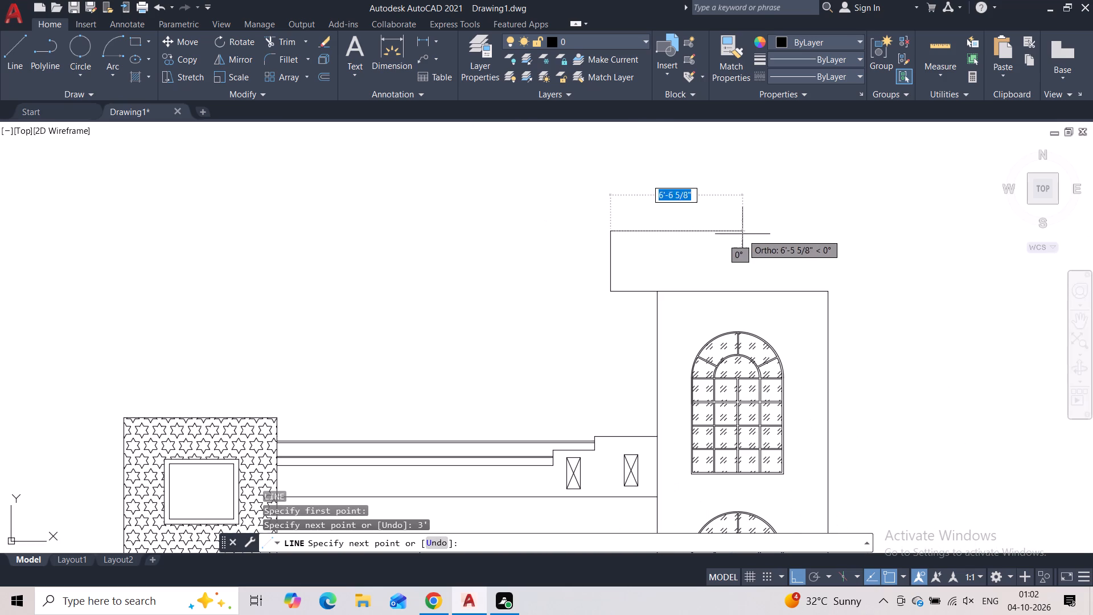
left_click(828, 231)
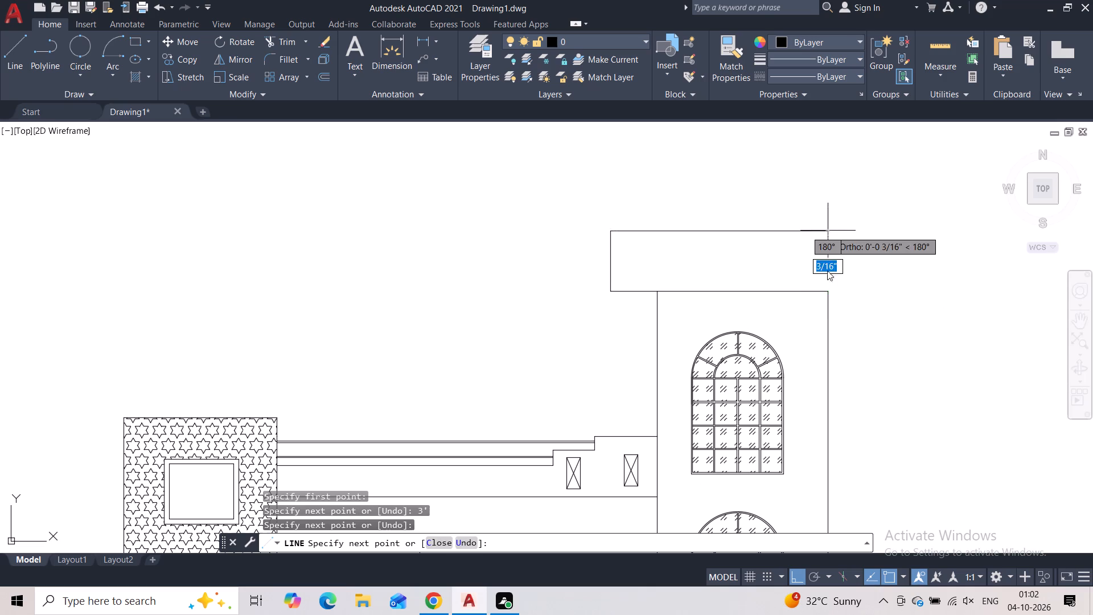
left_click(830, 290)
key("Escape")
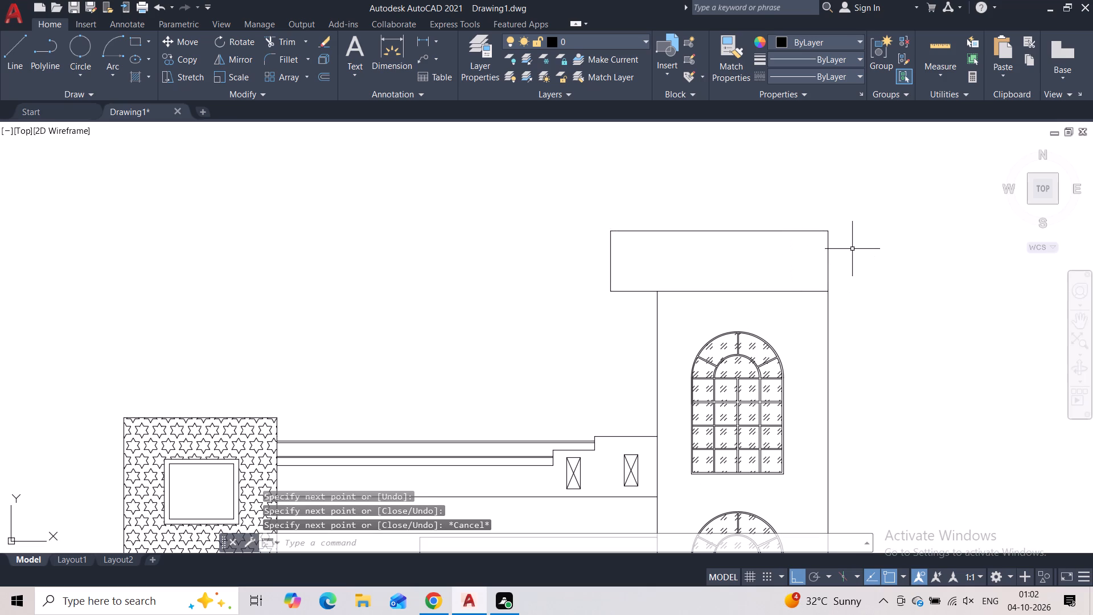
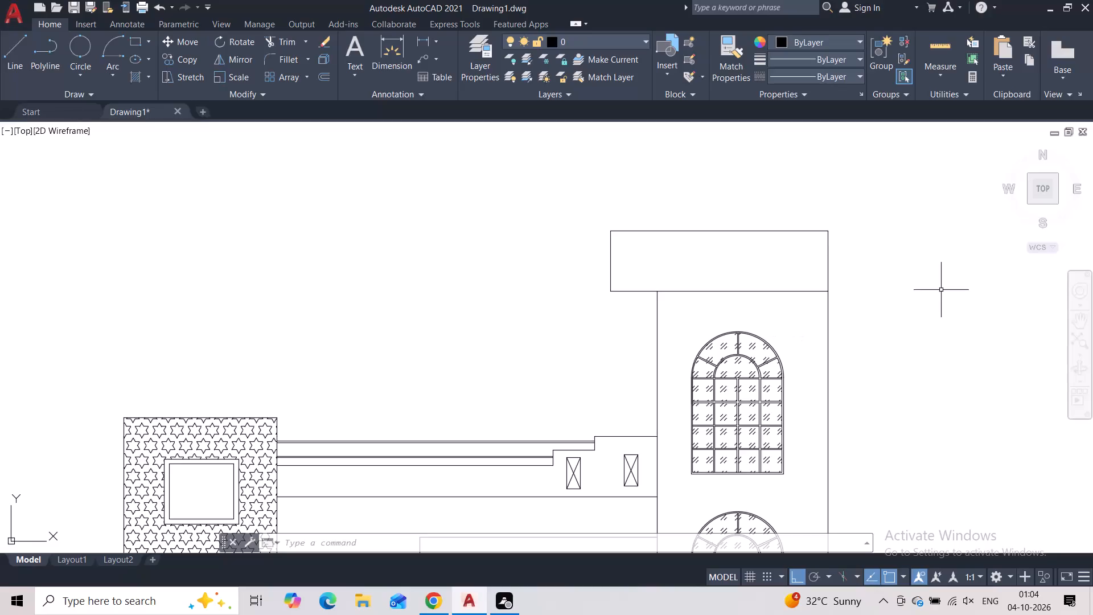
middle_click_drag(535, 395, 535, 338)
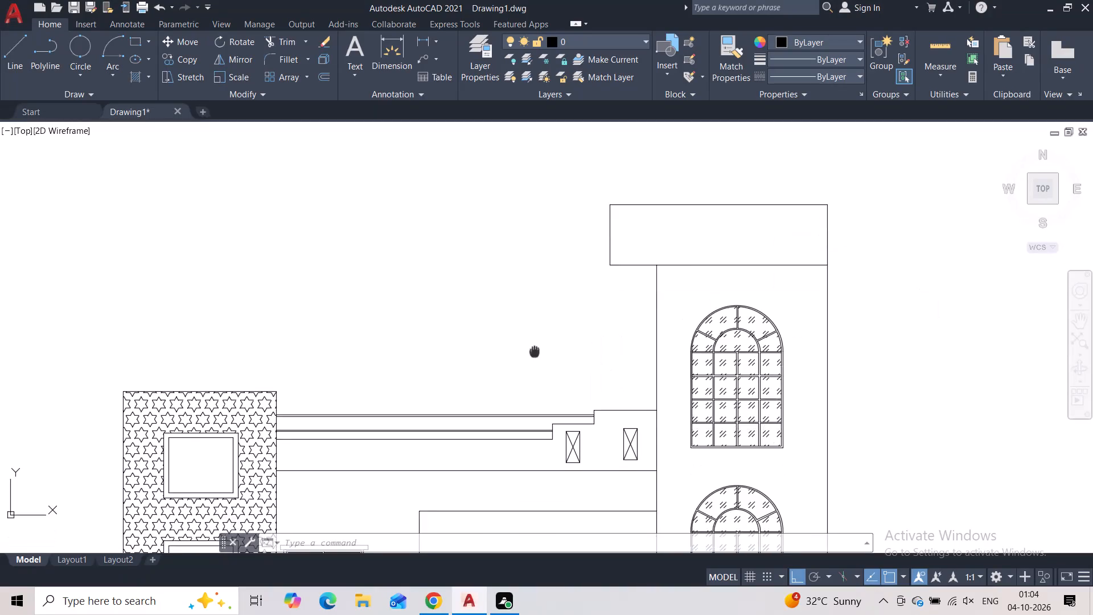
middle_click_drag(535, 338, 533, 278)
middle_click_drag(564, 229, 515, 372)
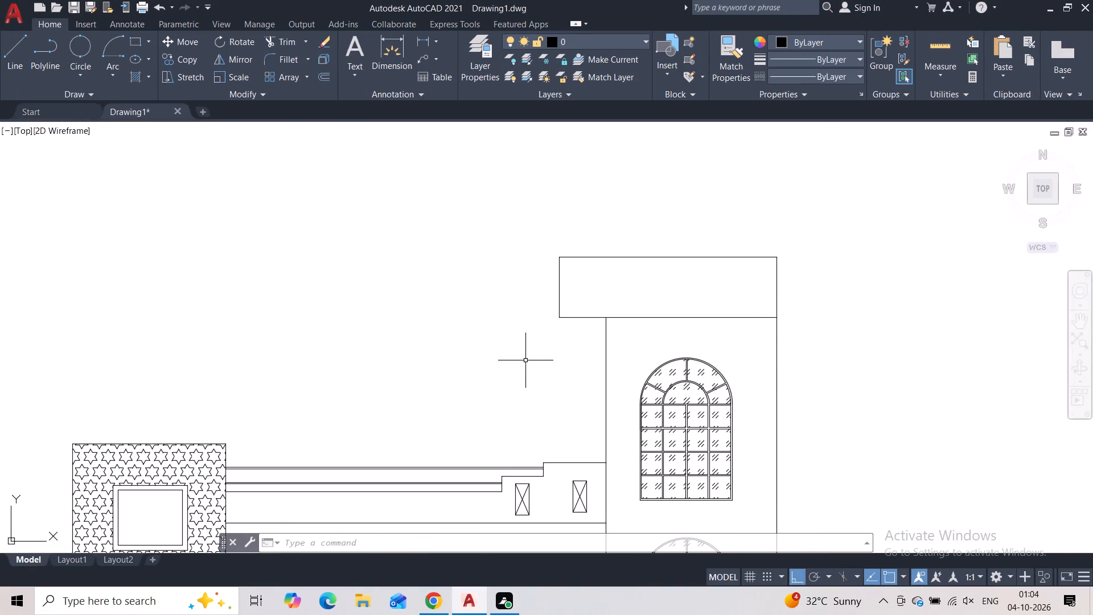
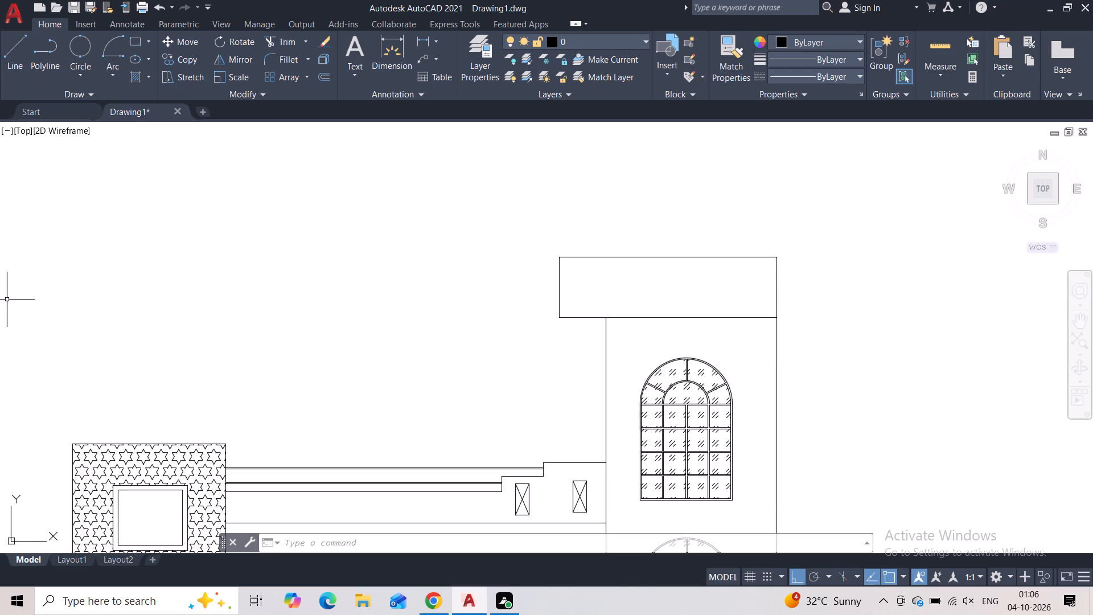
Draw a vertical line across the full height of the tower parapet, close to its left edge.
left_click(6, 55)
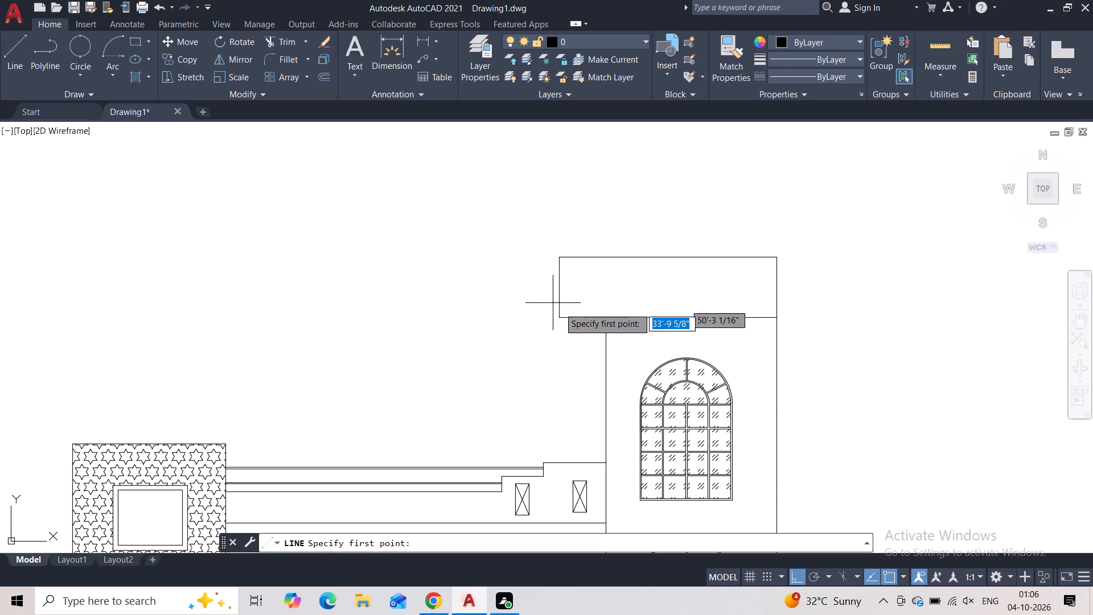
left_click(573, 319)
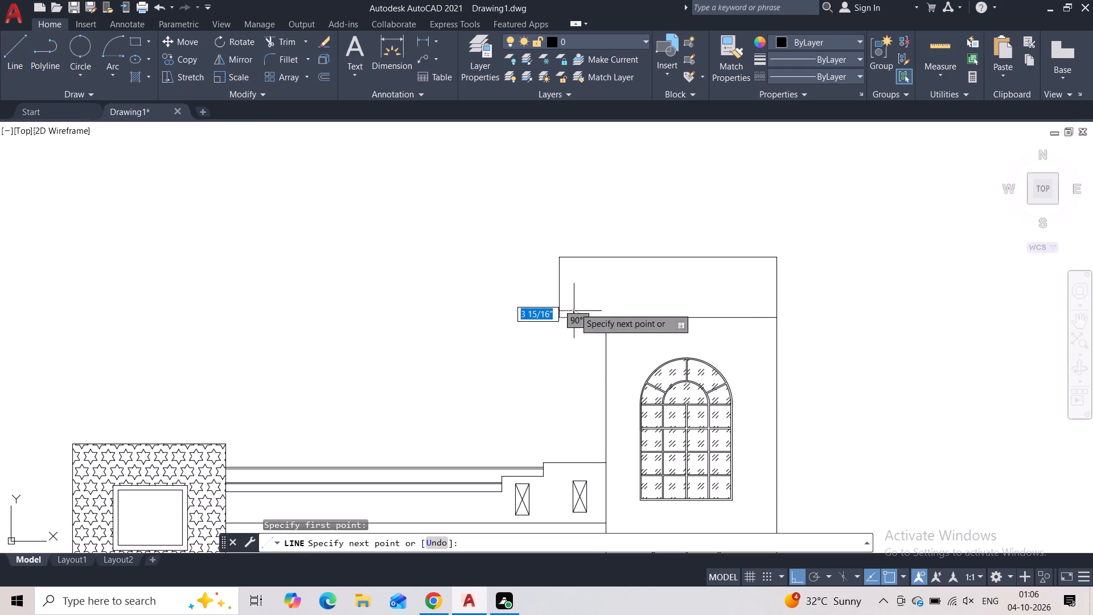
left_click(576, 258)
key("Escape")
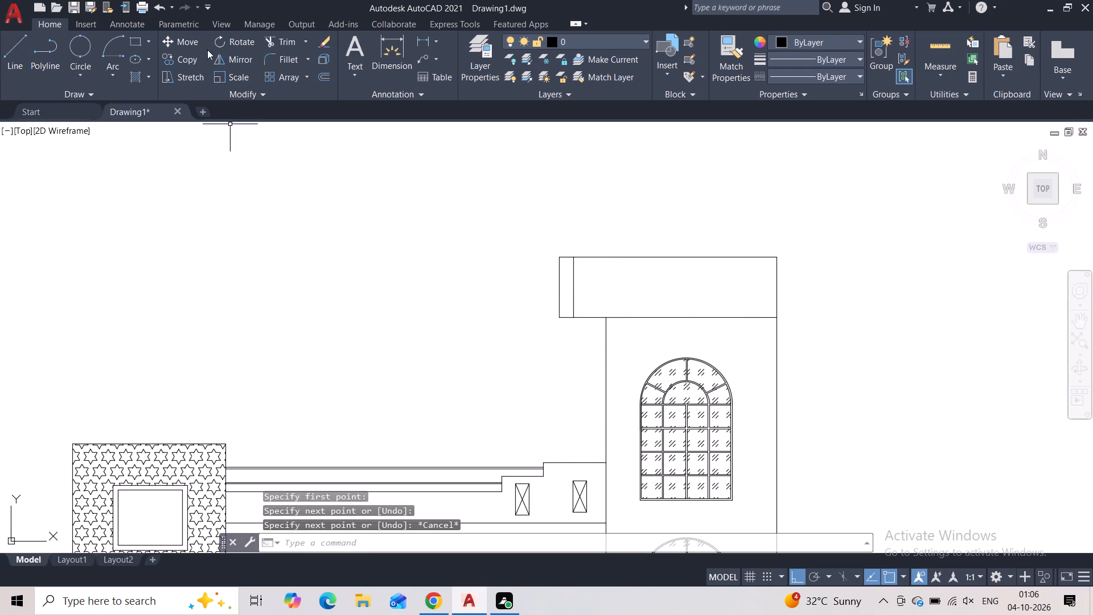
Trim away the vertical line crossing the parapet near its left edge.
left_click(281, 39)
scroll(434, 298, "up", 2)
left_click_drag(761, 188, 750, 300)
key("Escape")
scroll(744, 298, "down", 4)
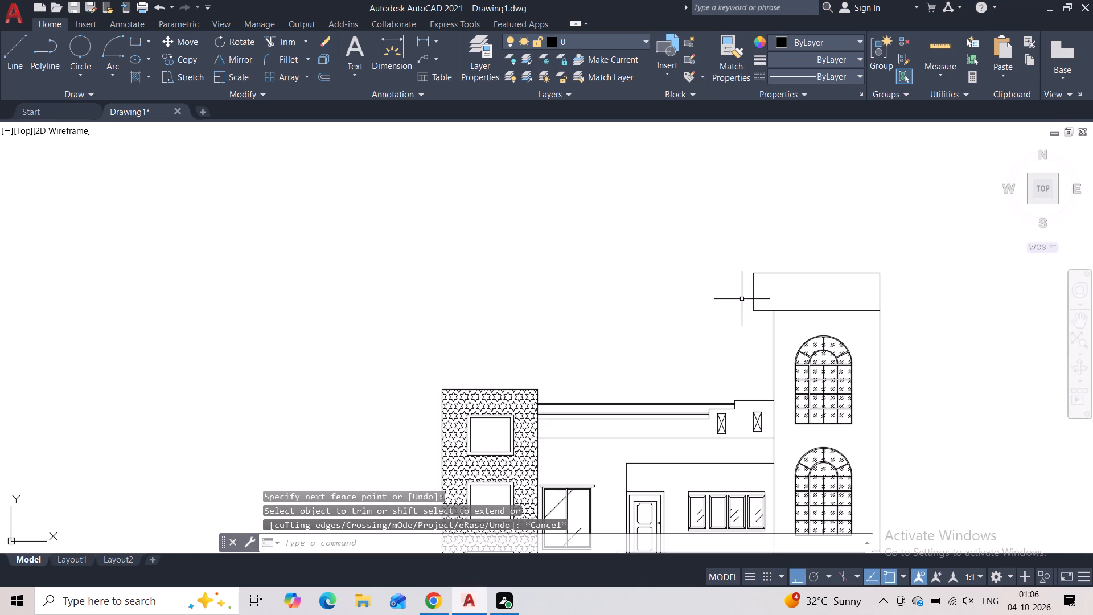
Draw a line from the parapet's top-left corner 6" along the top edge, continuing vertically down about 1'-7".
middle_click_drag(722, 333, 661, 330)
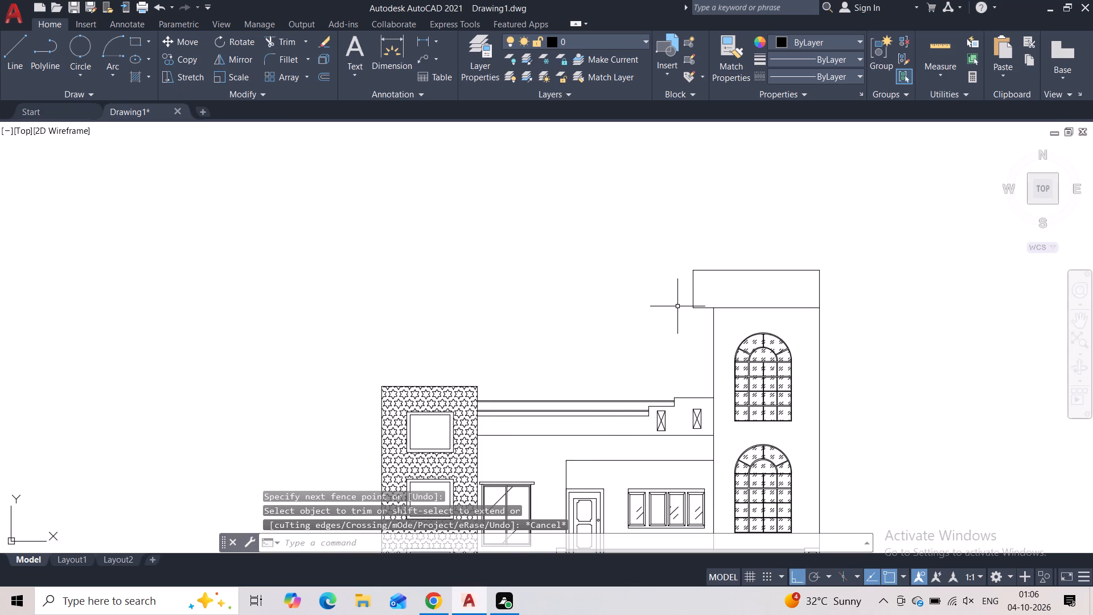
left_click(10, 53)
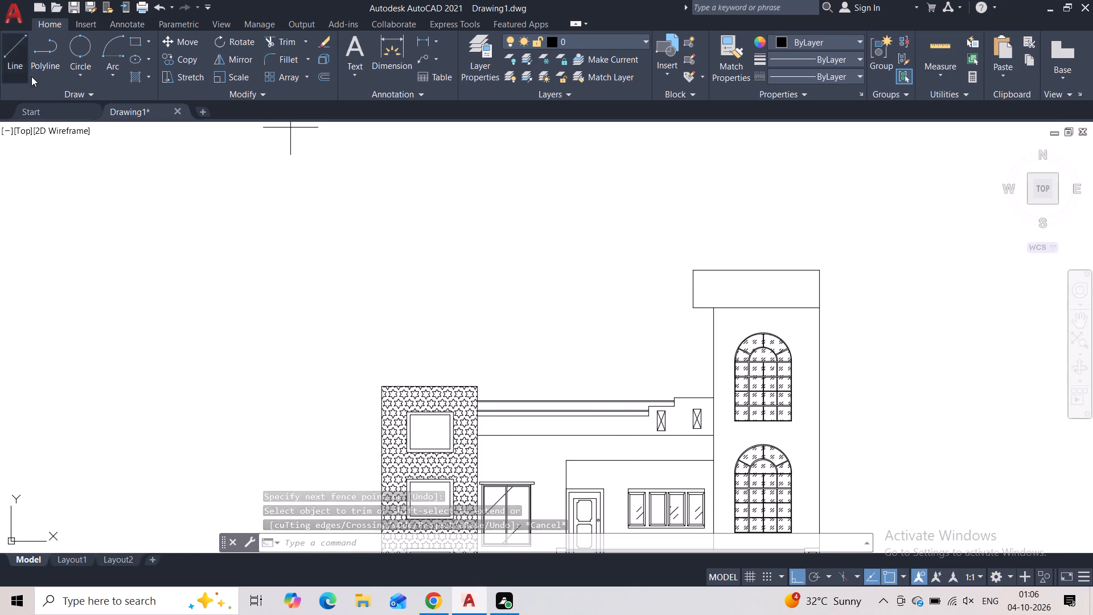
left_click(694, 270)
type("6\"")
key("Return")
scroll(701, 271, "up", 1)
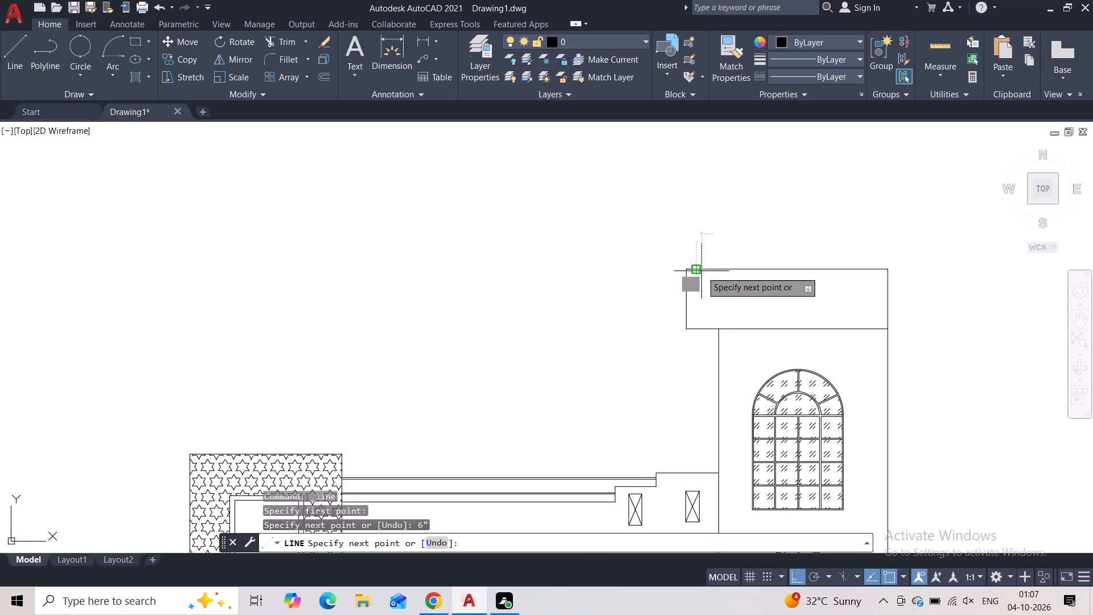
scroll(701, 271, "up", 2)
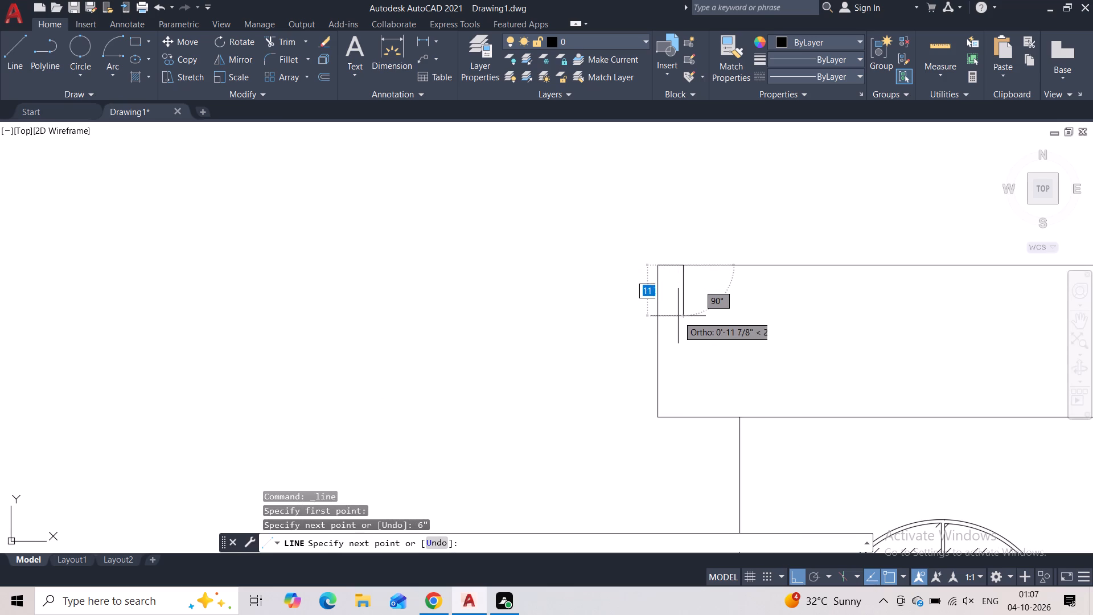
left_click(673, 346)
key("Escape")
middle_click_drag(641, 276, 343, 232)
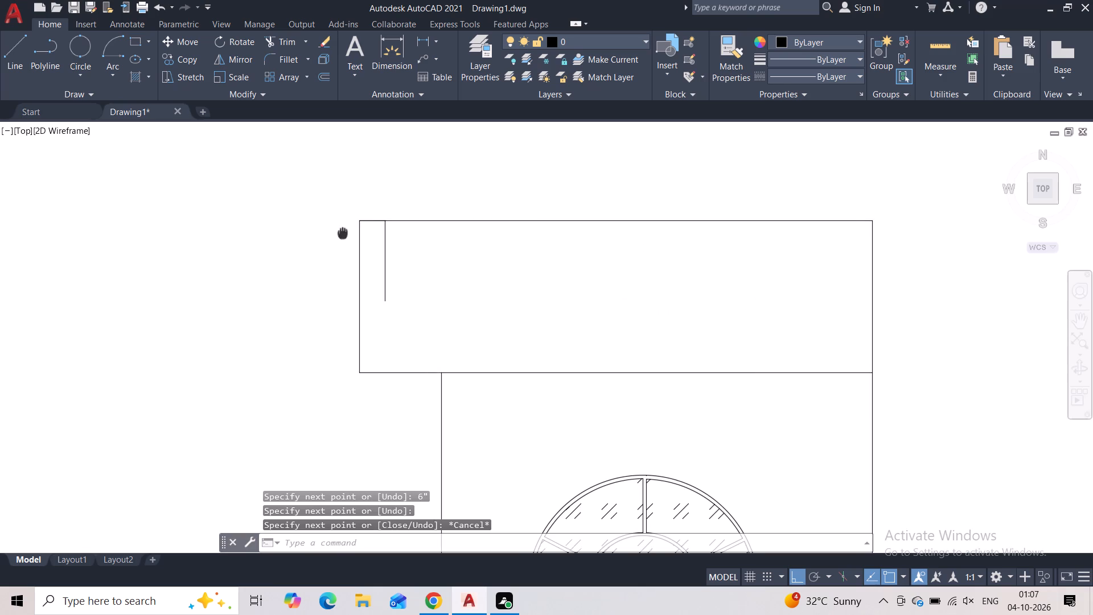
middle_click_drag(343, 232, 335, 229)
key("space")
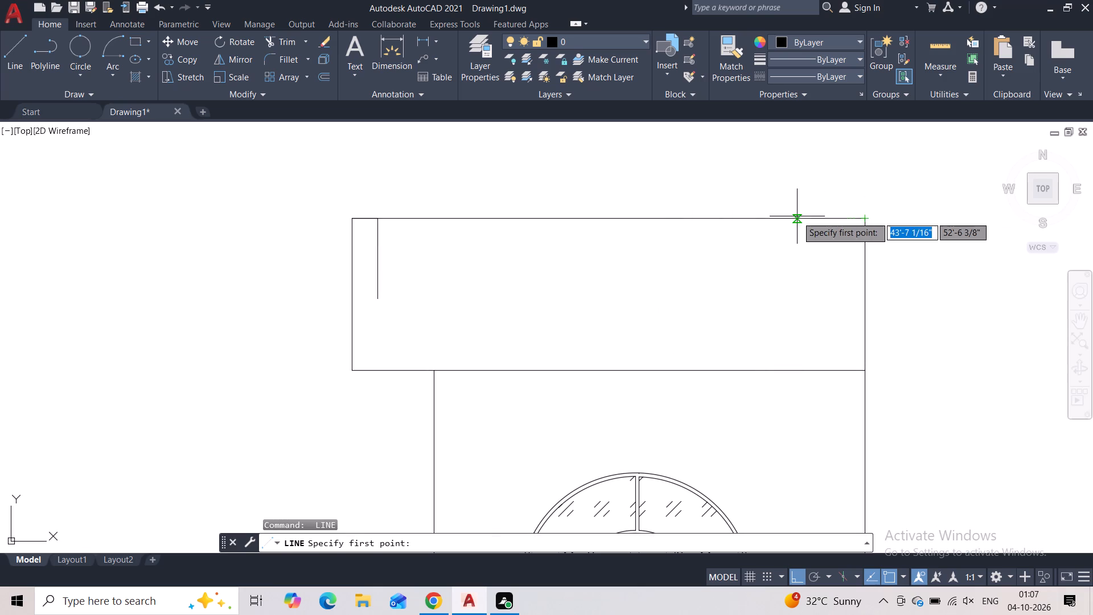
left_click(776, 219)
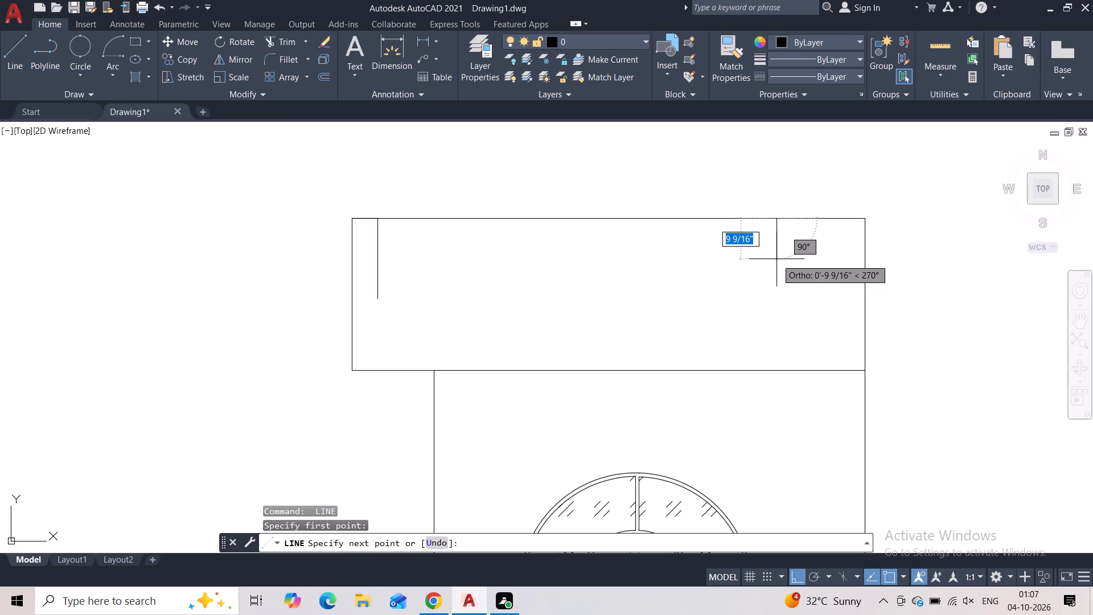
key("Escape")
Draw a stepped recess outline from the parapet's top edge near its right end, down two steps and across to the left vertical line.
key("space")
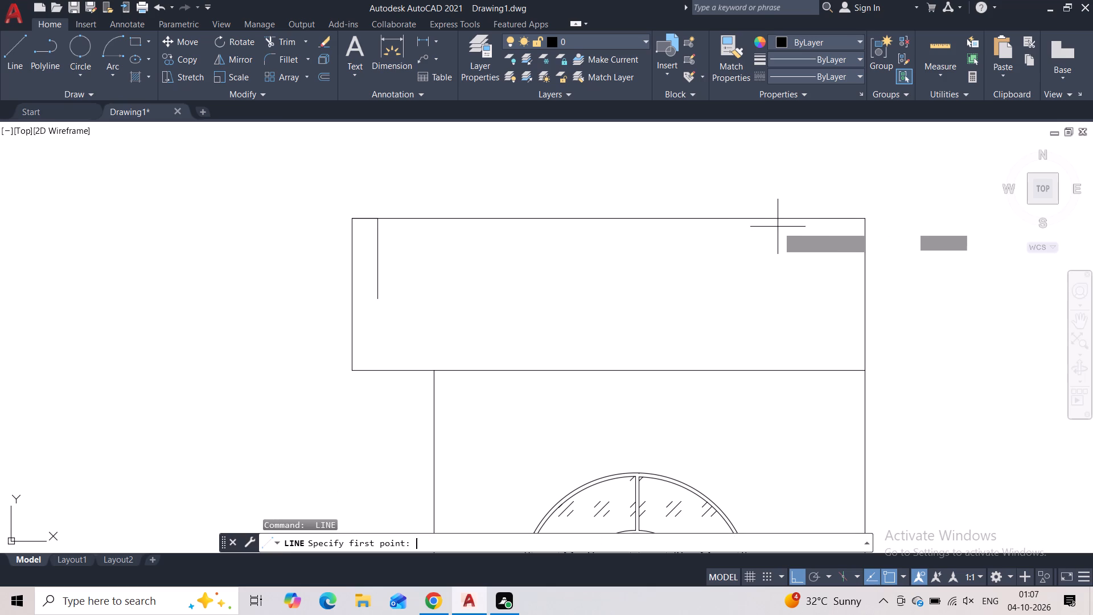
left_click(763, 220)
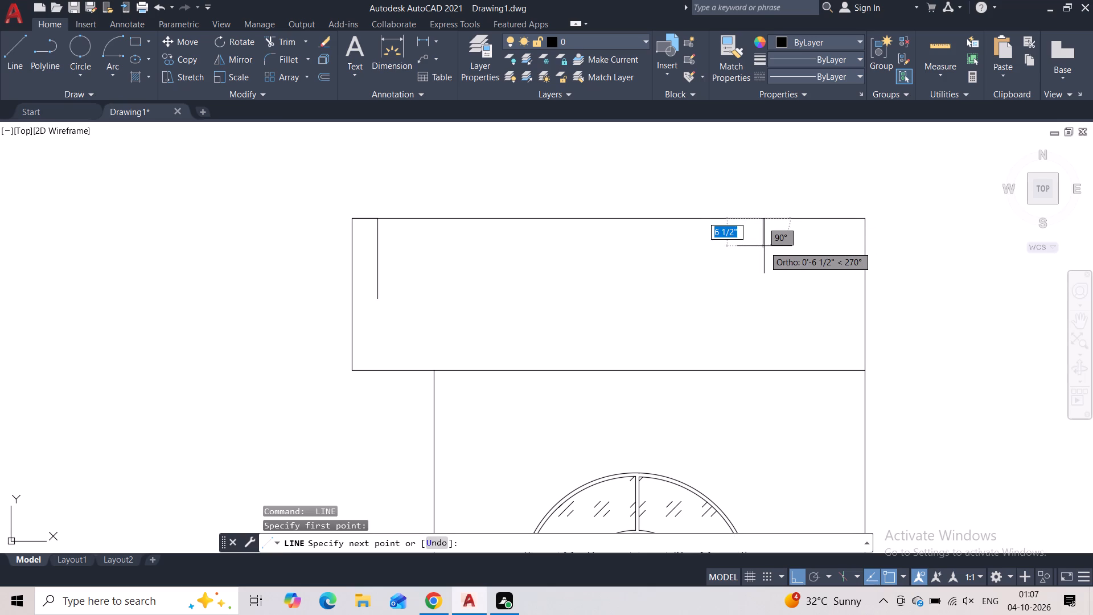
left_click(762, 250)
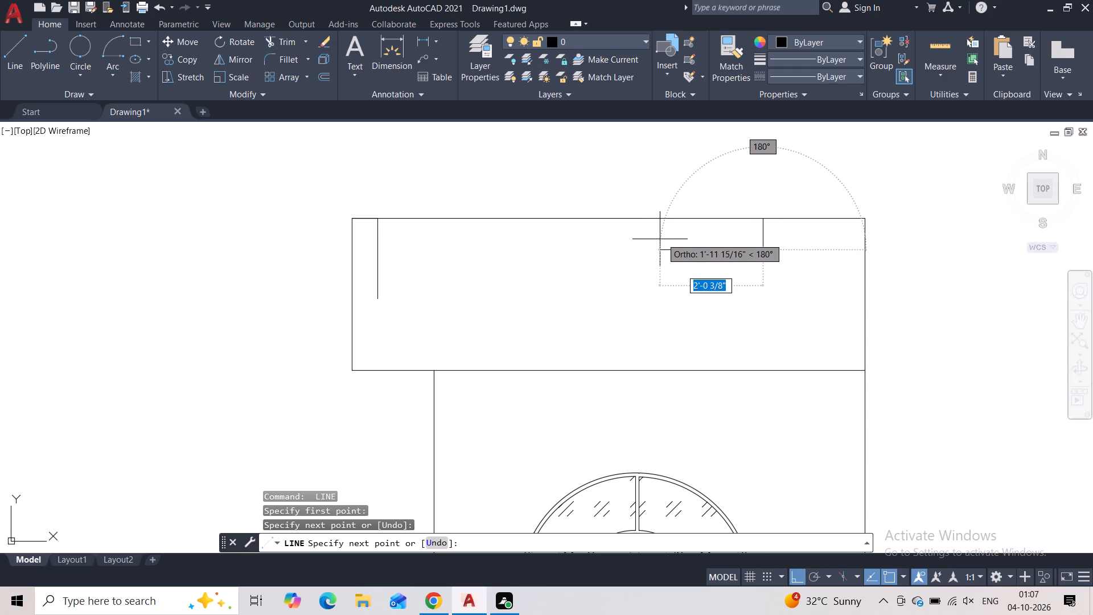
left_click(648, 240)
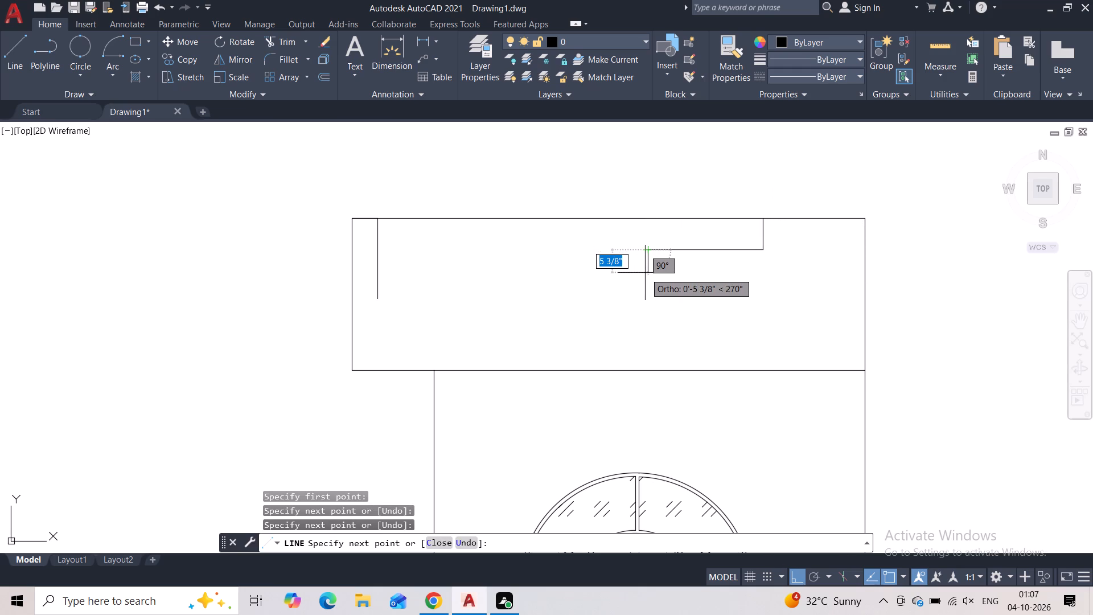
left_click(645, 273)
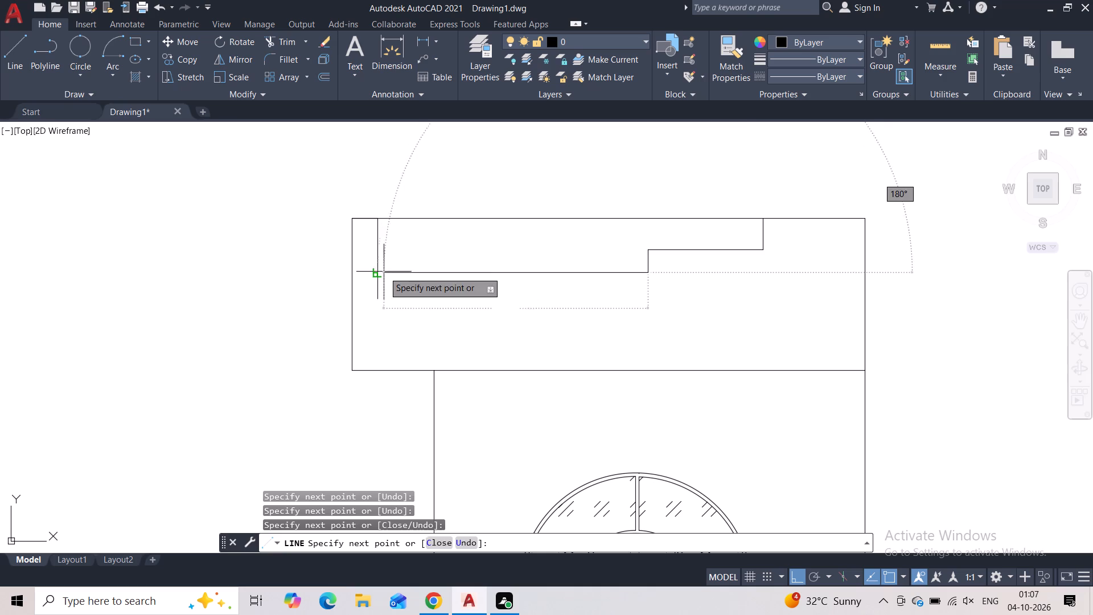
key("Escape")
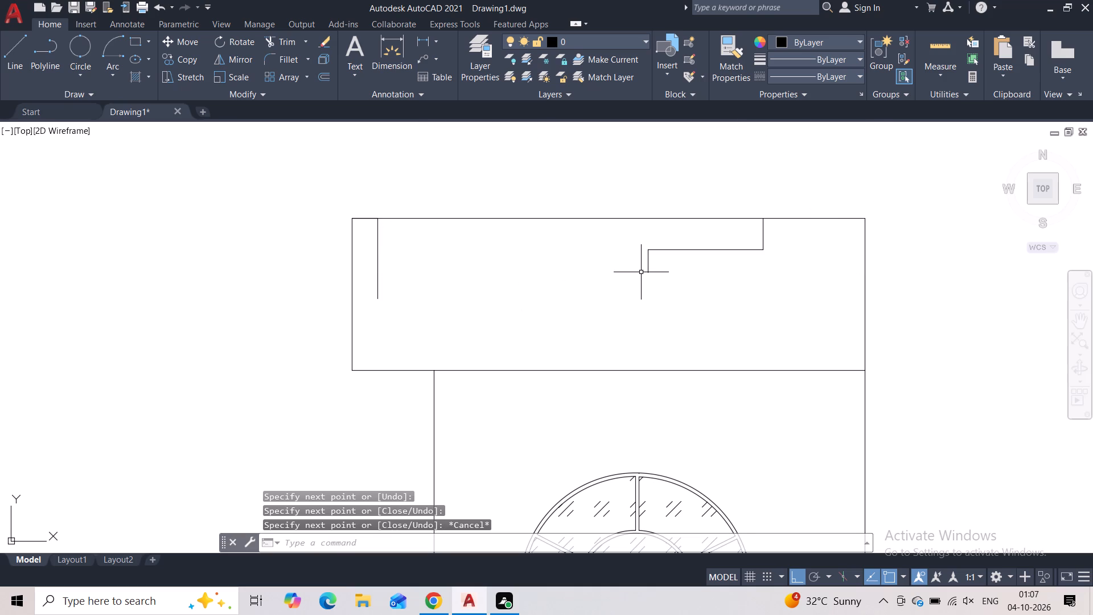
key("space")
left_click(650, 272)
left_click(650, 284)
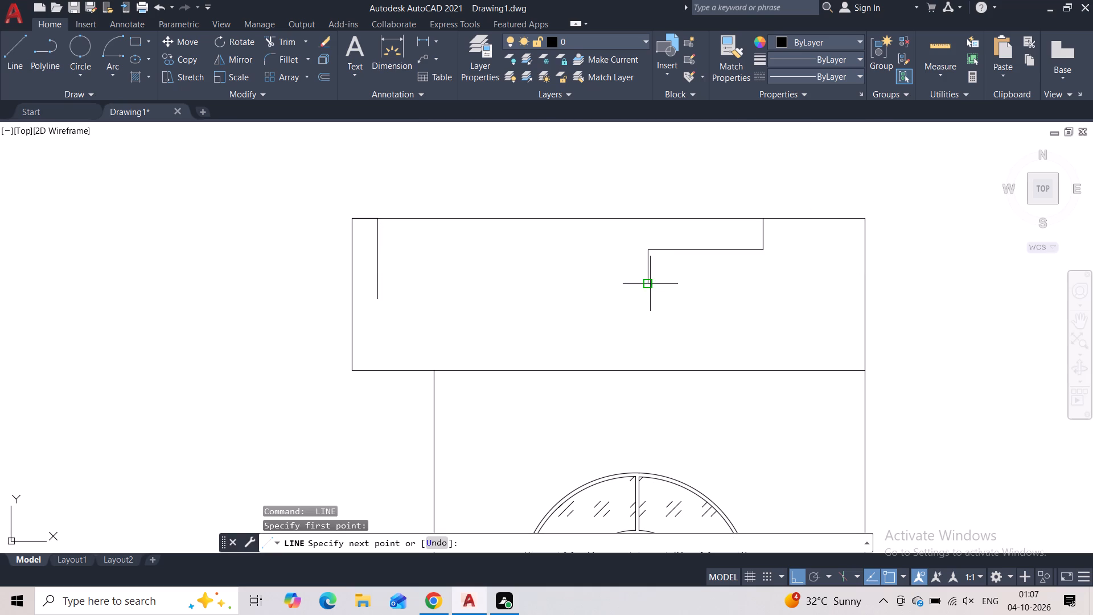
left_click(377, 285)
key("Escape")
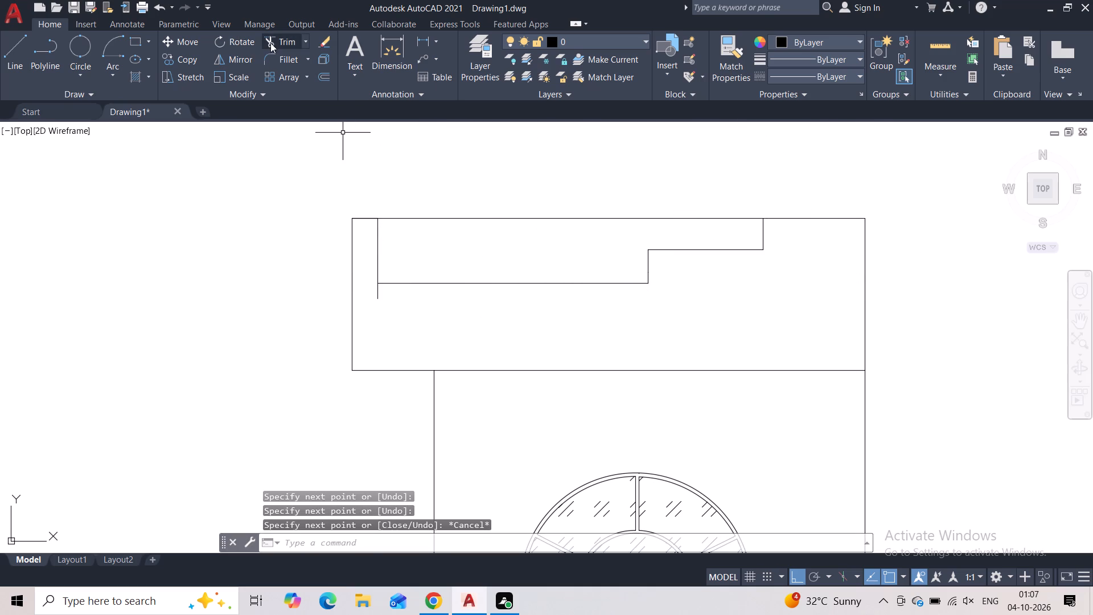
Trim the left vertical line's overhang below the recess's bottom line.
left_click(270, 43)
left_click_drag(369, 288, 385, 293)
key("Escape")
Draw two horizontal lines from the midpoints of the recess's two right-hand step edges to its left vertical line.
left_click(20, 65)
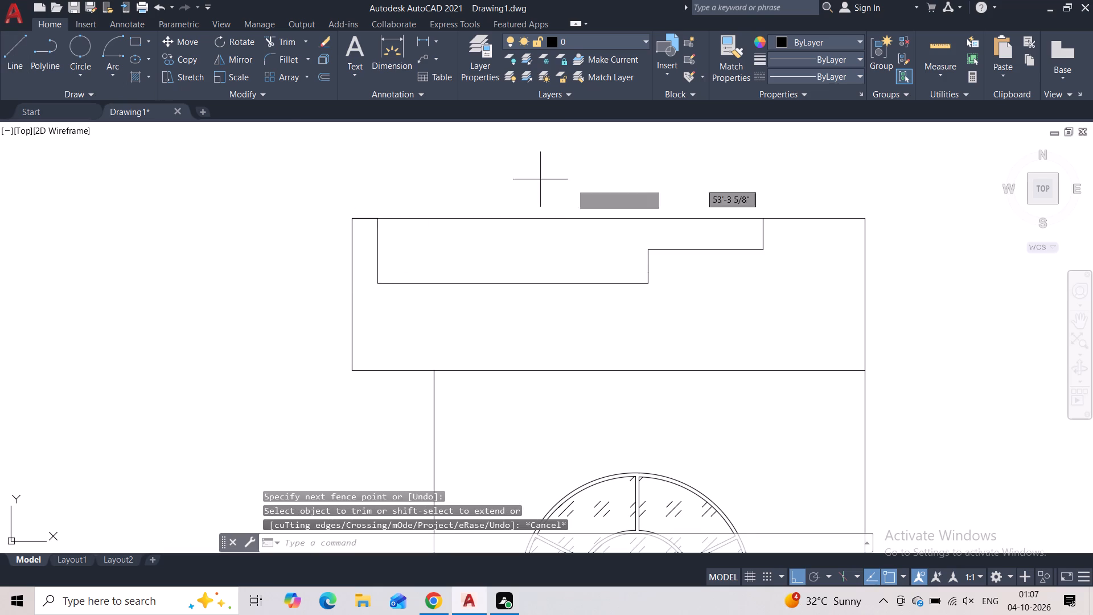
left_click(762, 231)
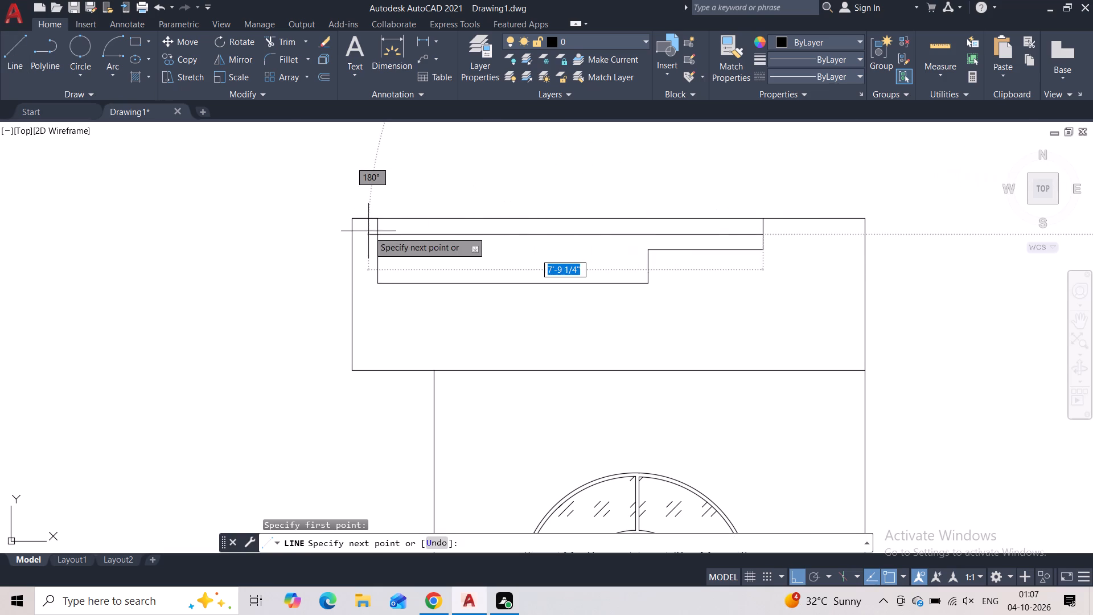
left_click(374, 236)
key("Escape")
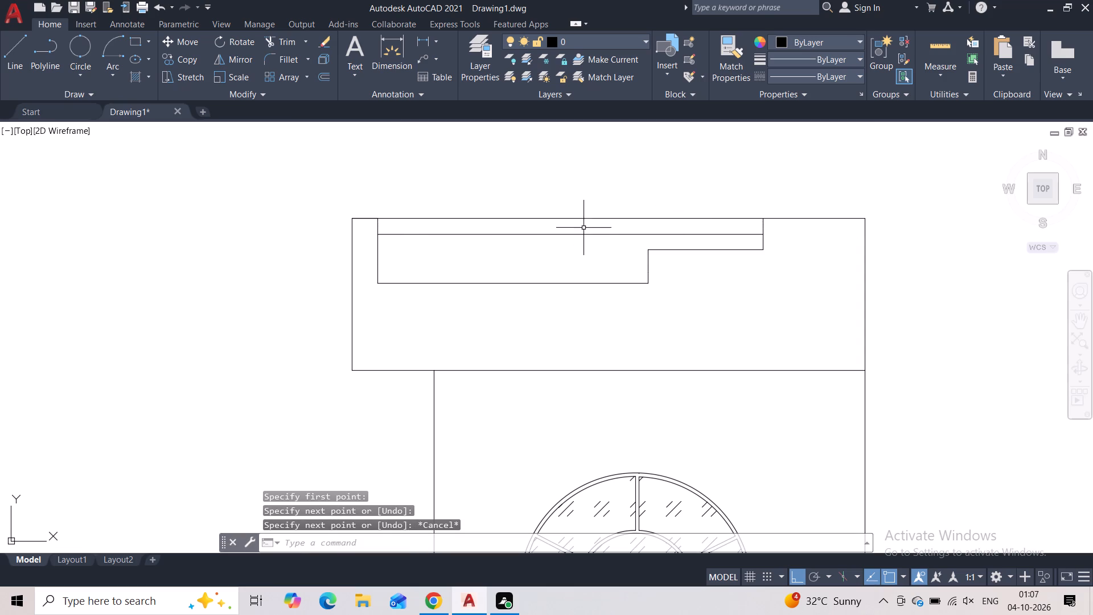
key("space")
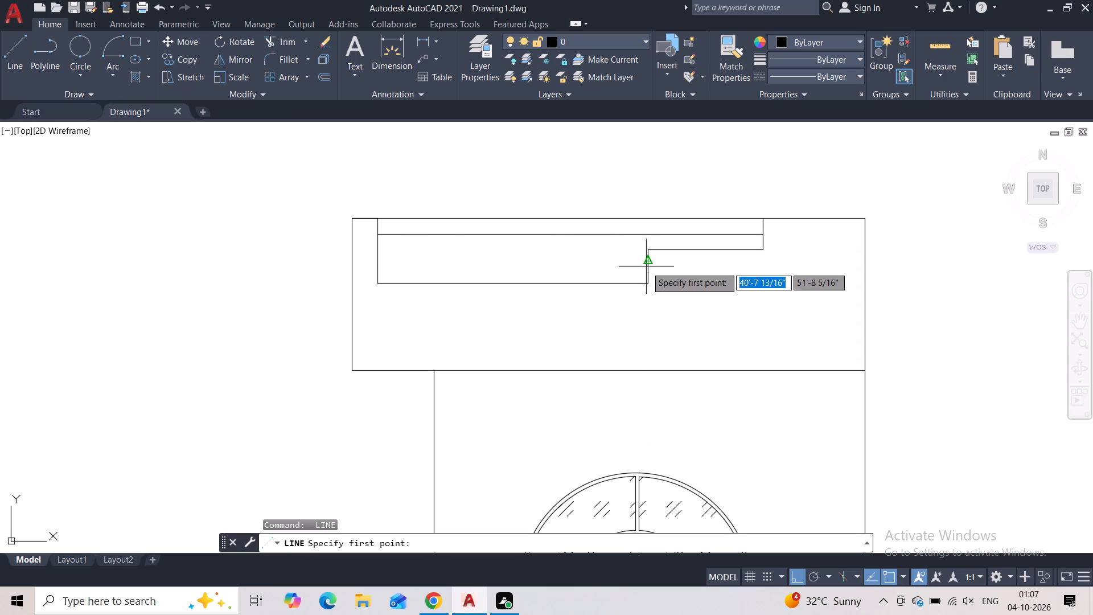
left_click(647, 264)
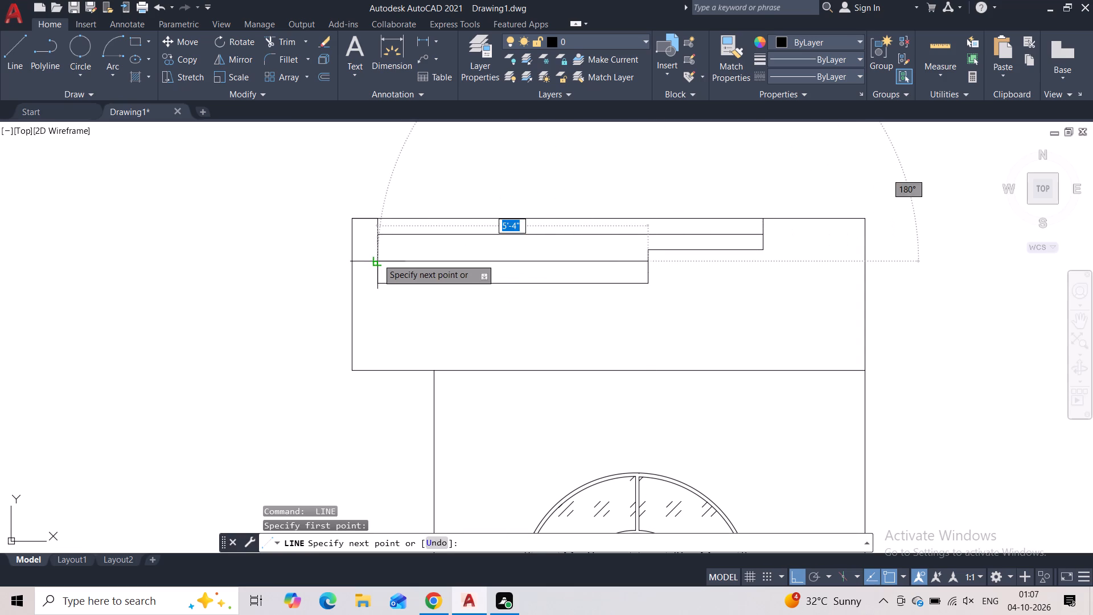
left_click(377, 259)
key("Escape")
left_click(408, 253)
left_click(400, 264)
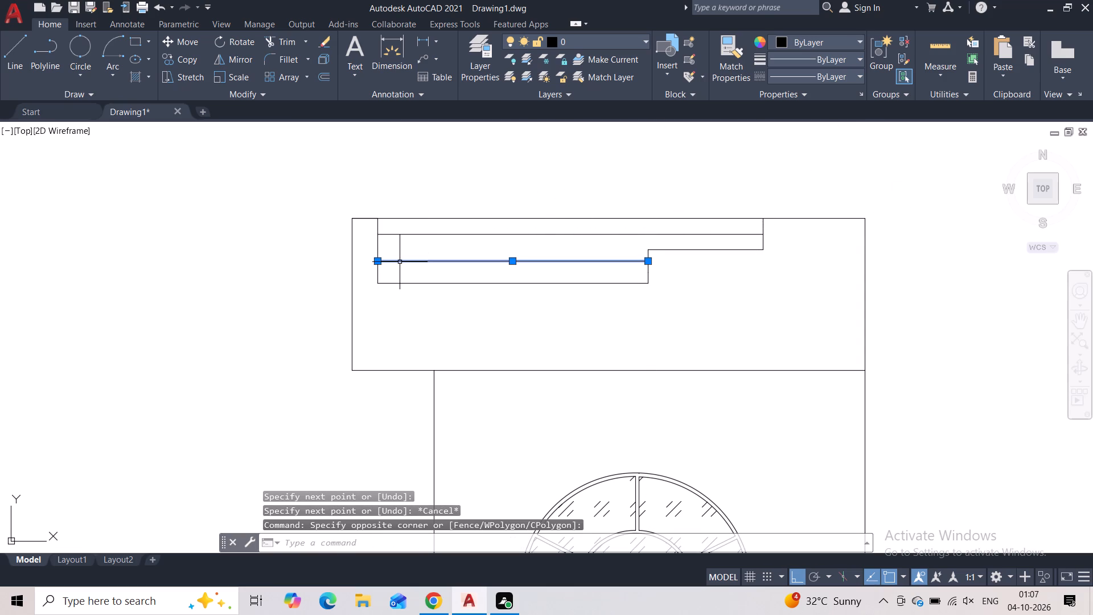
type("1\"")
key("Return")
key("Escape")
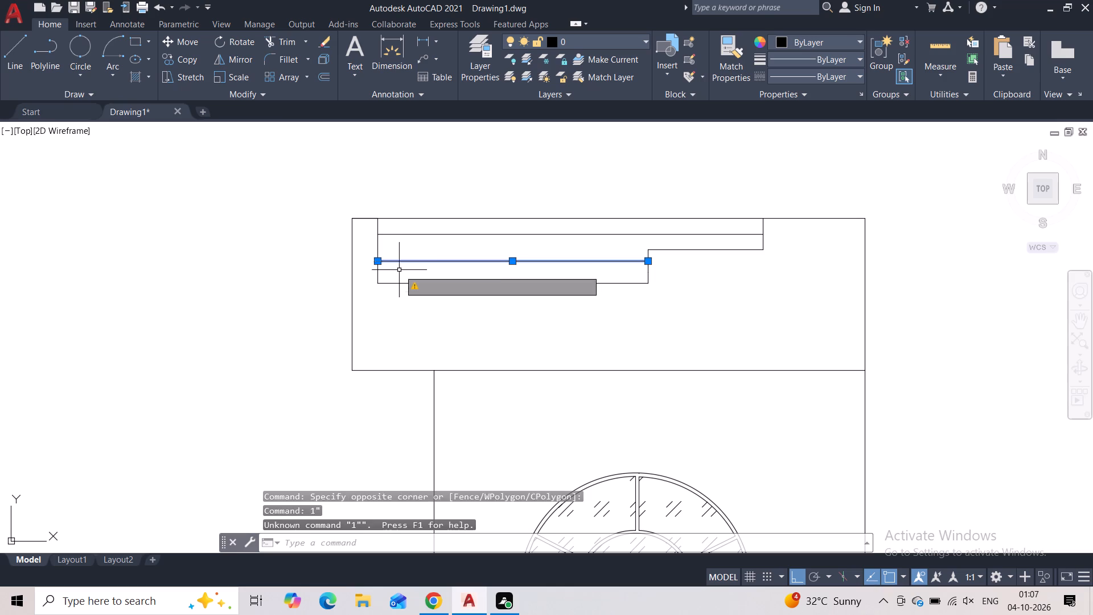
Offset both horizontal lines inside the parapet recess 1" downward.
left_click(404, 258)
left_click(404, 264)
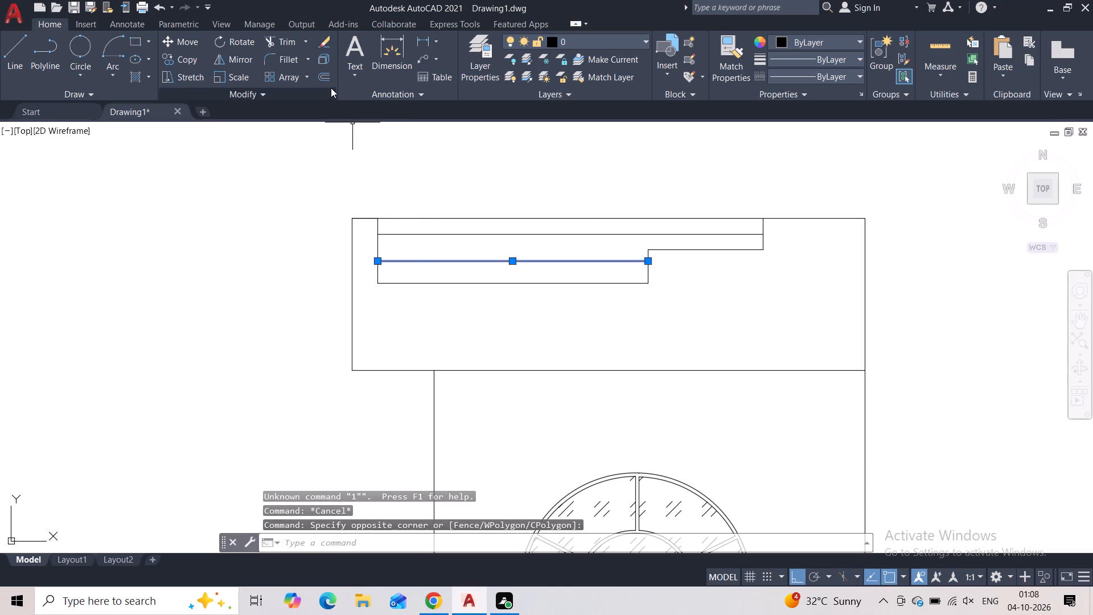
left_click(321, 75)
type("1\"")
key("Return")
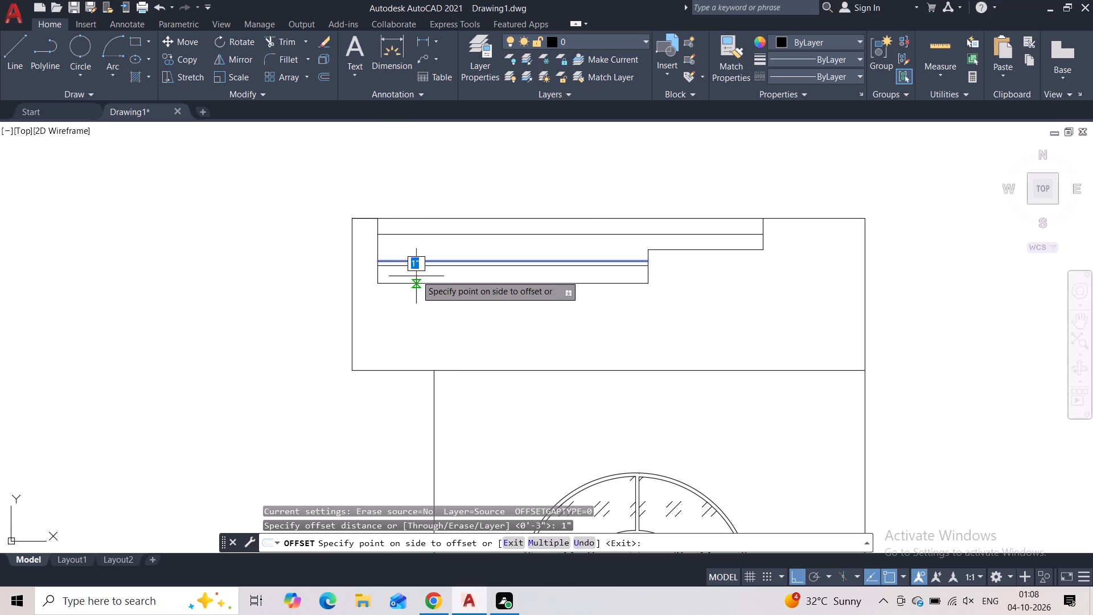
left_click(416, 276)
left_click(428, 235)
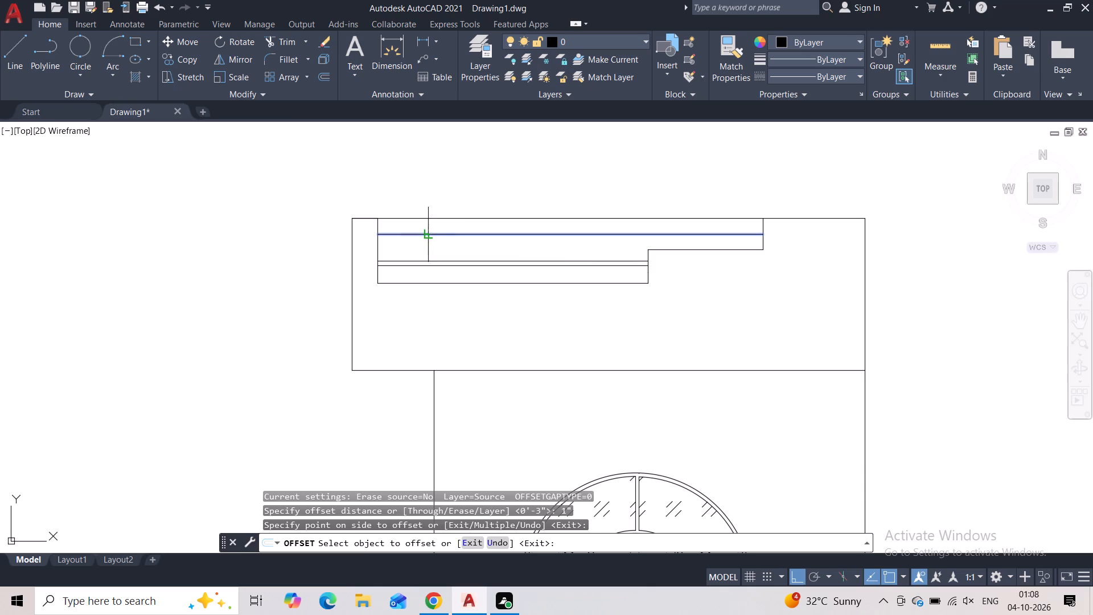
left_click(428, 241)
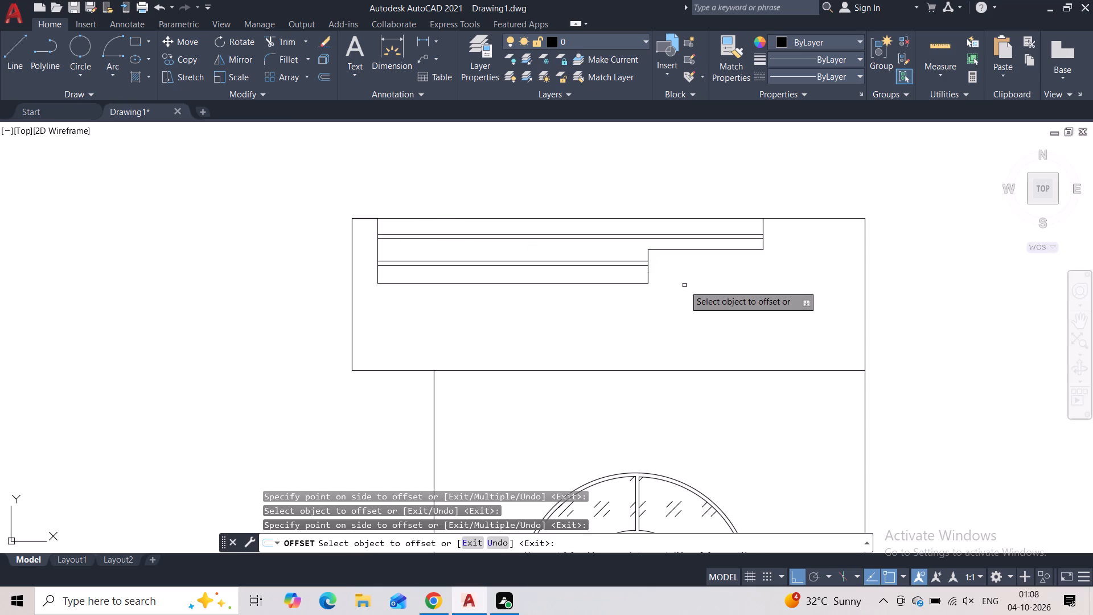
key("Escape")
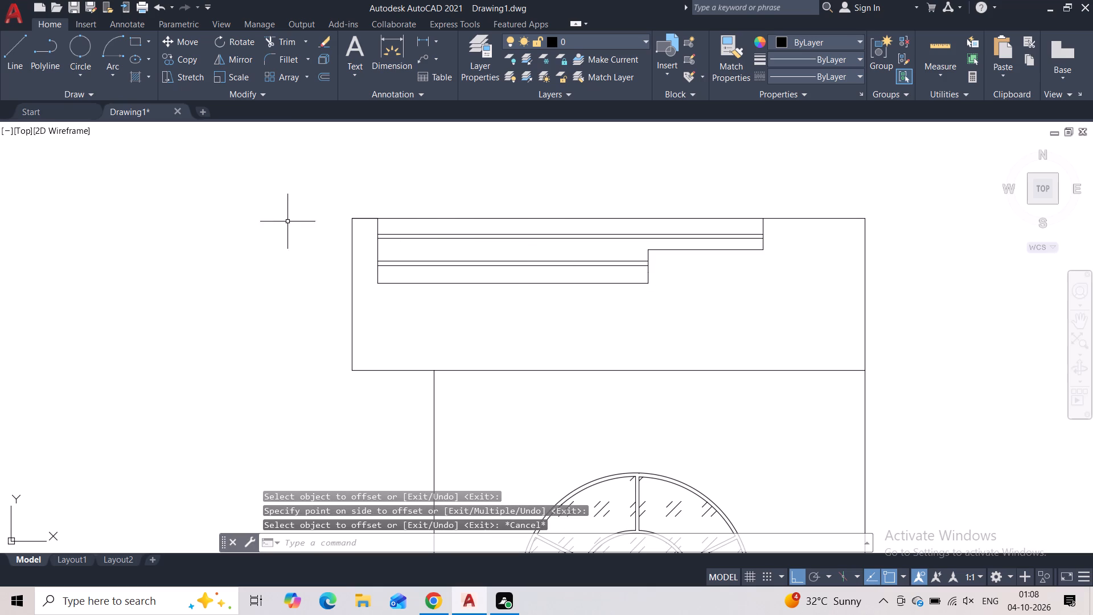
Trim the parapet's top edge between the recess's left and right vertical lines to open the recess.
left_click(277, 39)
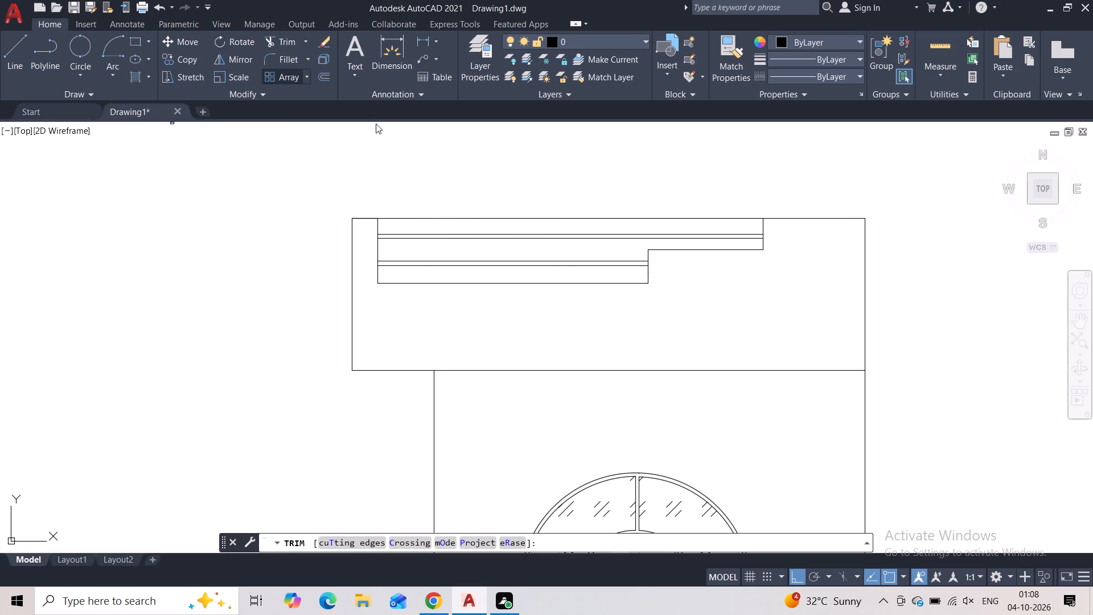
left_click_drag(449, 211, 446, 222)
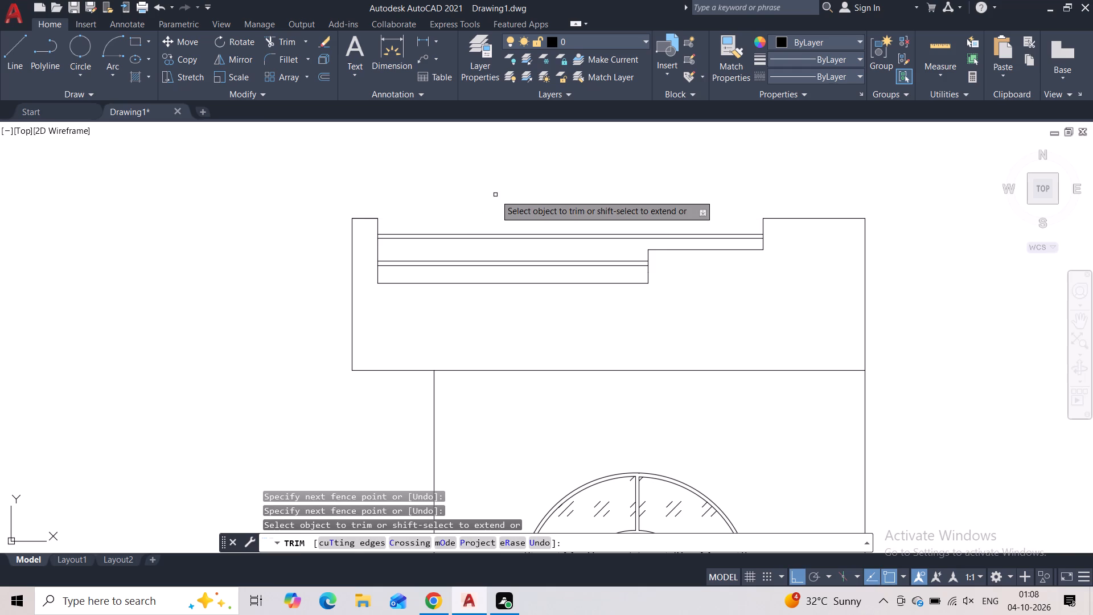
key("Escape")
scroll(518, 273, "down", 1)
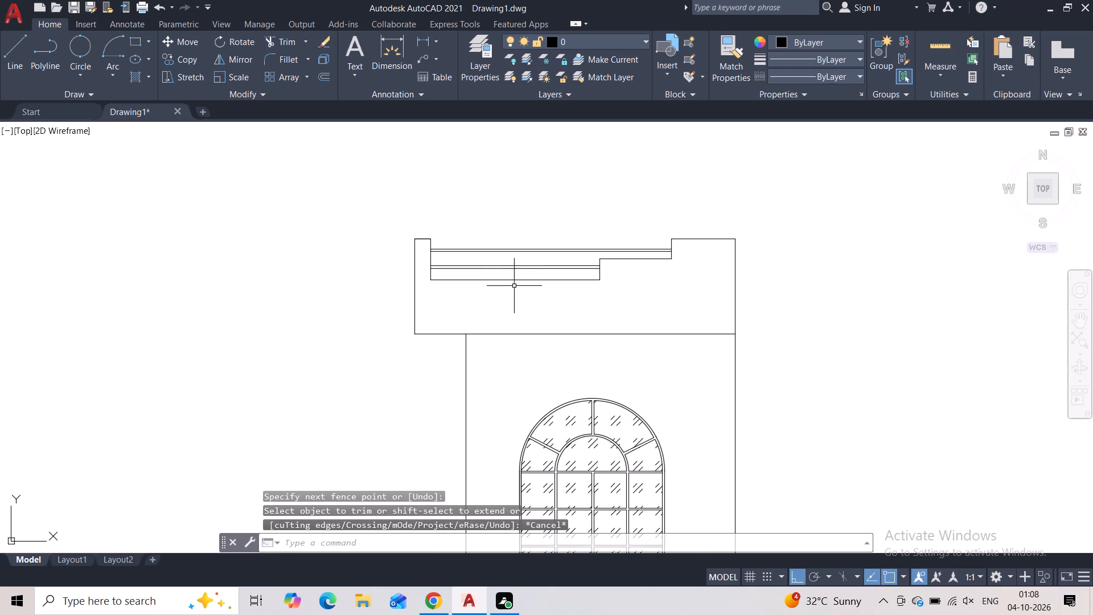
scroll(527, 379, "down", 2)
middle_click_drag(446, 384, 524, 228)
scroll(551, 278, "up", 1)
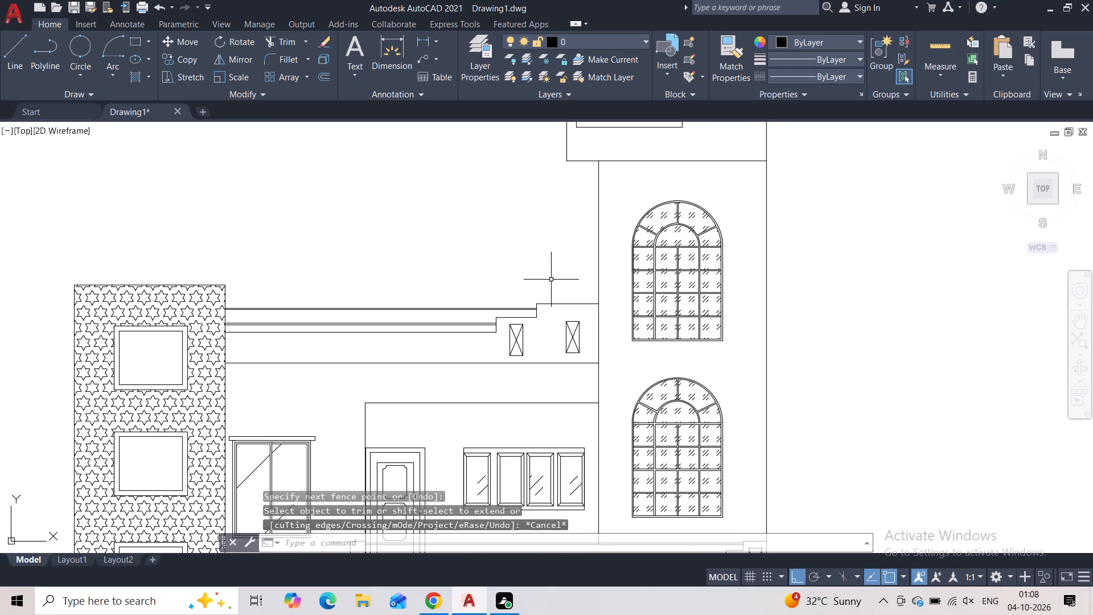
Copy the crossed panel nearest the tower on the lower roof parapet to the tall end block of the tower parapet.
left_click(585, 325)
left_click(559, 334)
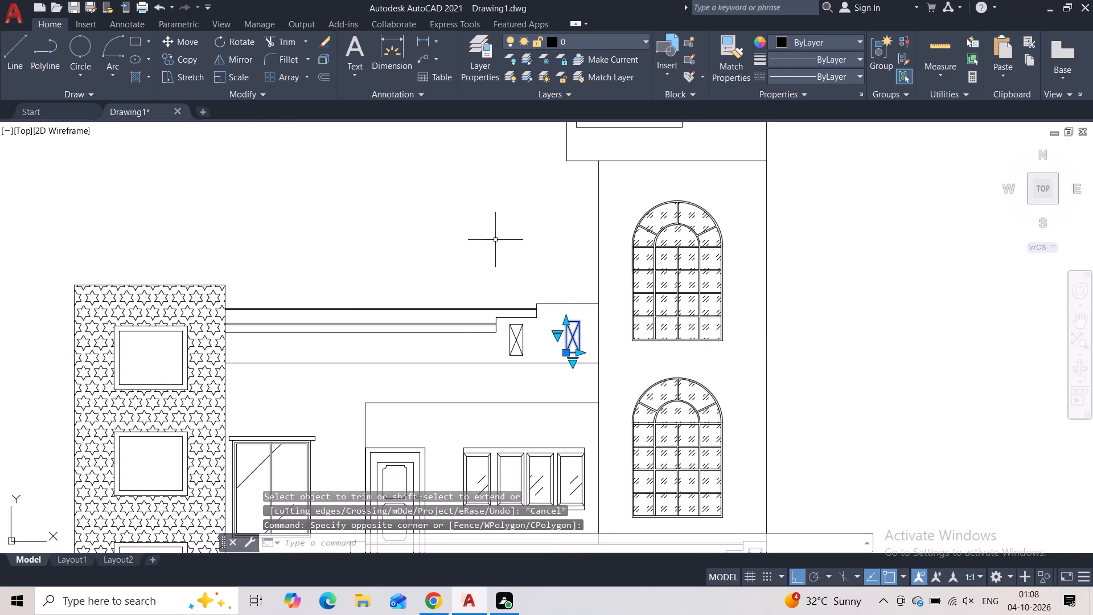
left_click(197, 60)
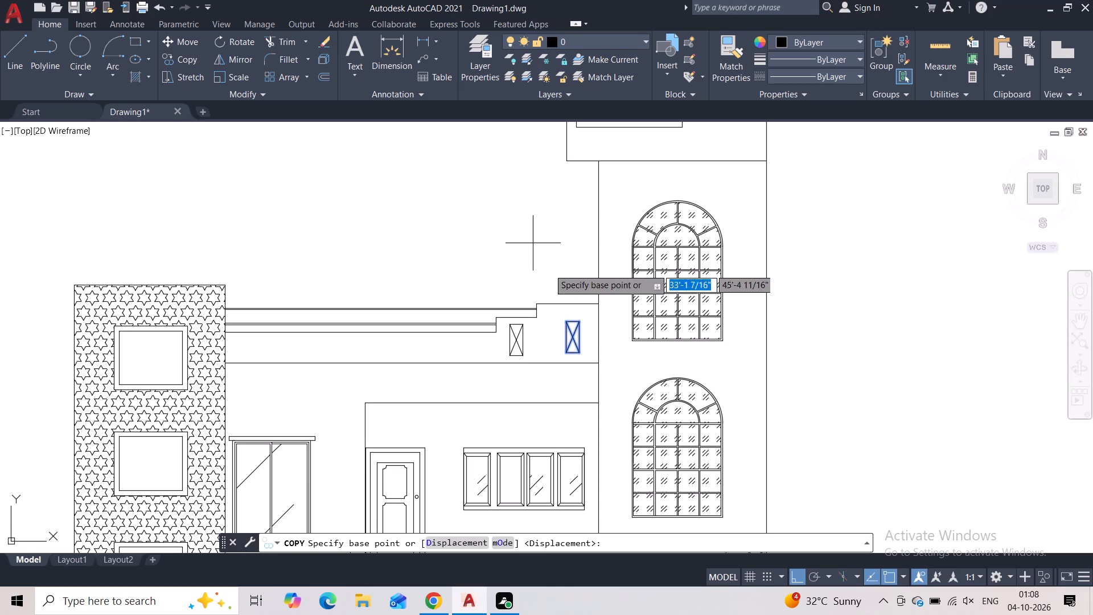
left_click(577, 328)
middle_click_drag(570, 256, 356, 315)
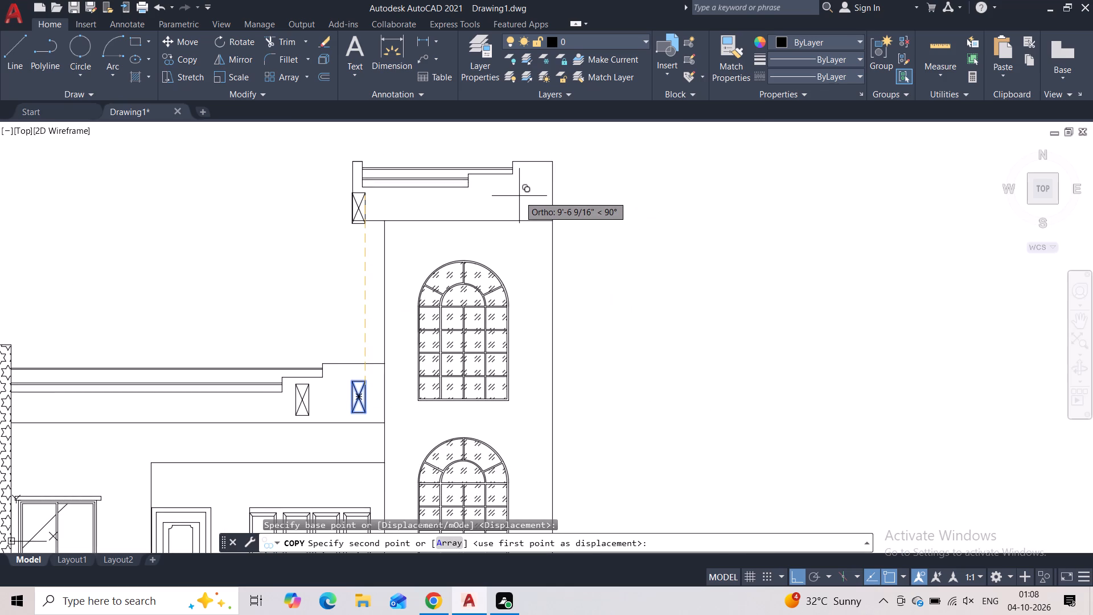
key("F8")
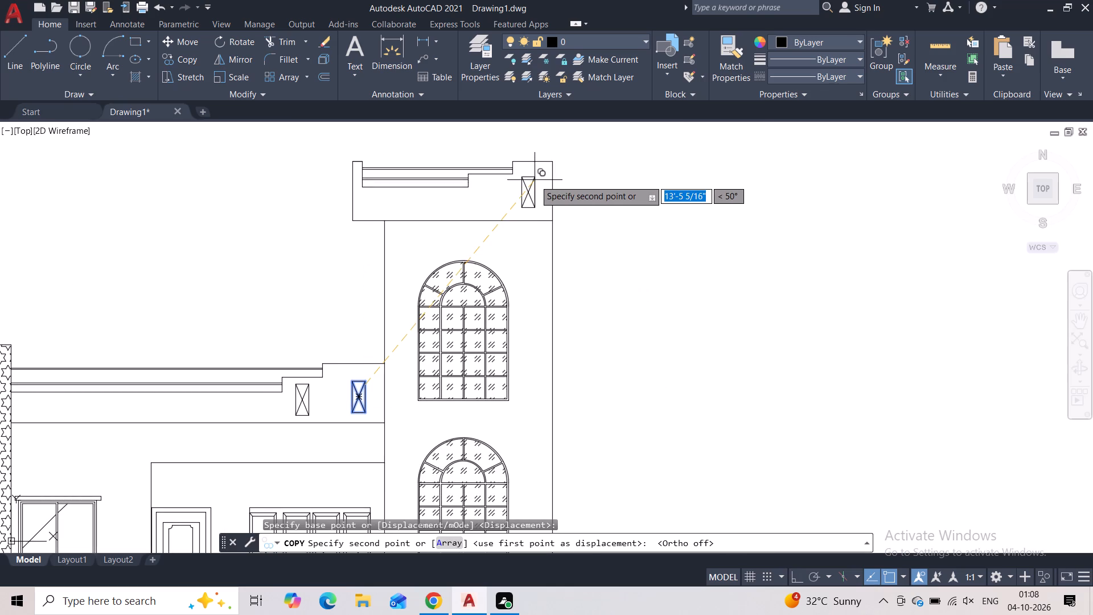
left_click(539, 179)
key("Escape")
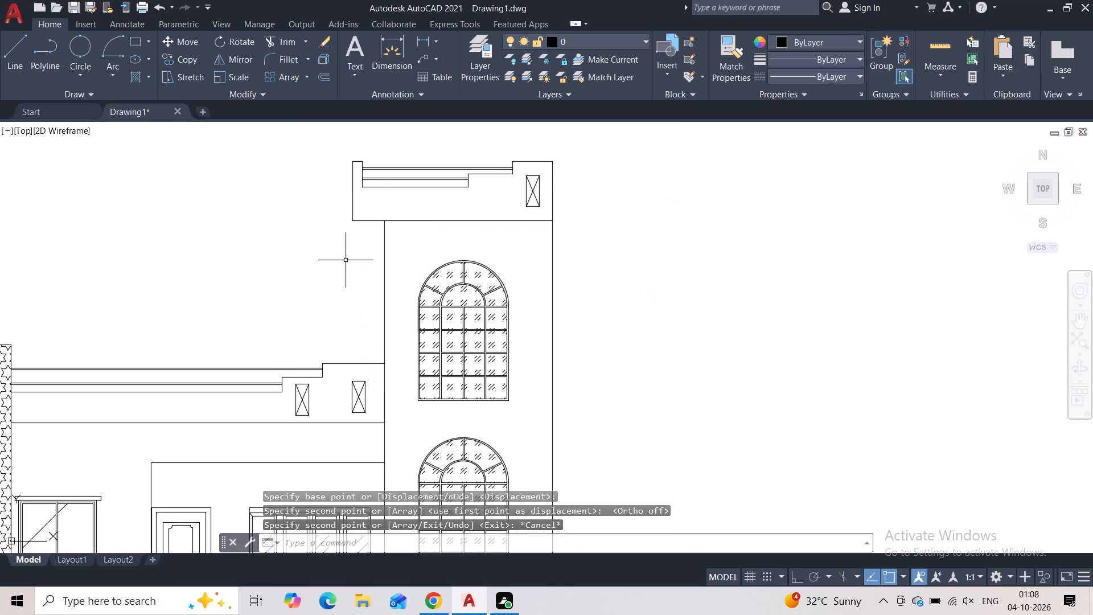
Copy the other crossed panel of the lower roof parapet to beneath the middle step of the tower parapet.
left_click(316, 393)
left_click(286, 404)
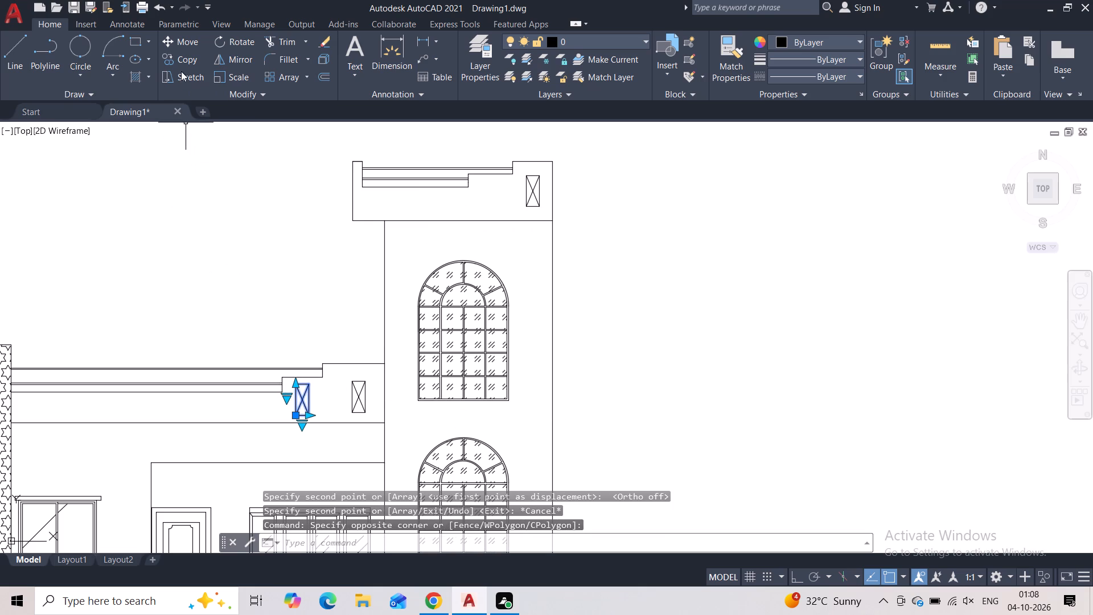
left_click(183, 58)
left_click(295, 385)
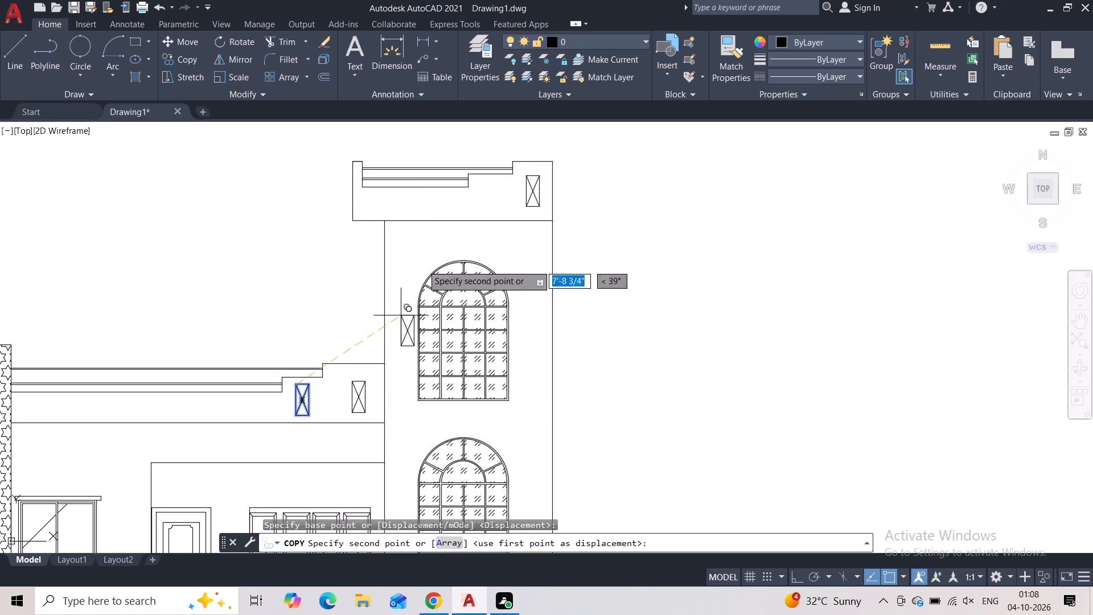
left_click(487, 181)
key("Escape")
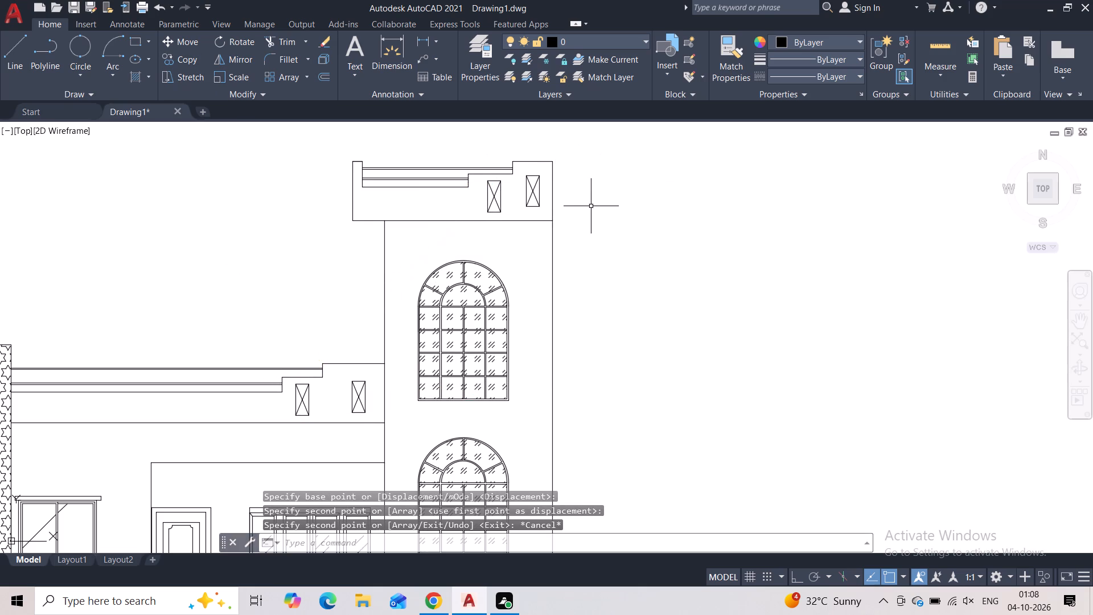
Save the drawing as Drawing9 in the Documents folder.
scroll(590, 206, "down", 1)
middle_click_drag(607, 274, 607, 274)
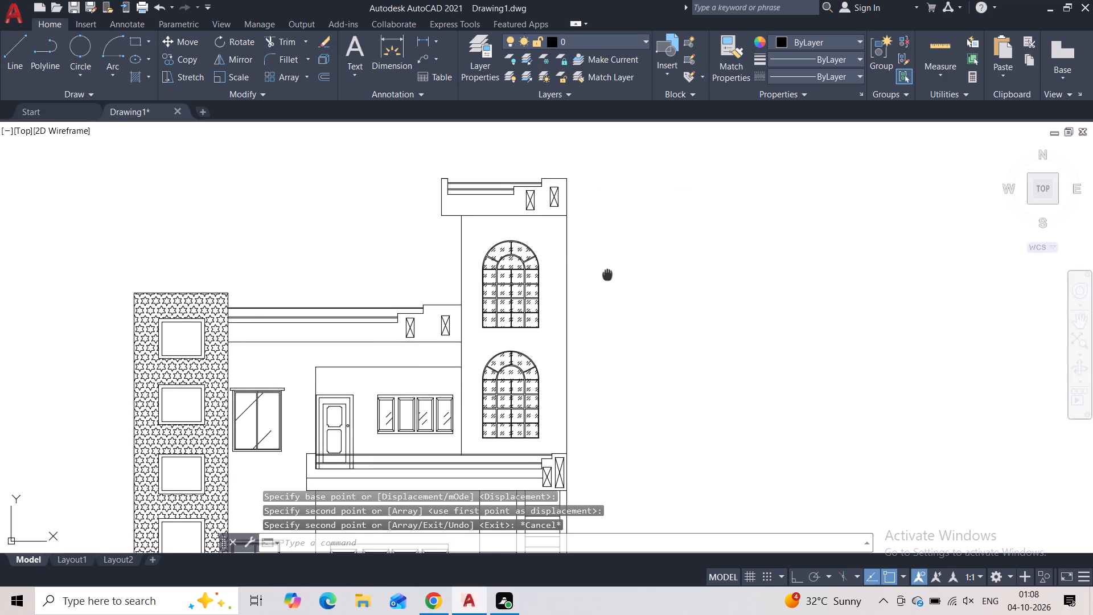
middle_click_drag(607, 274, 626, 249)
scroll(626, 249, "down", 1)
middle_click_drag(635, 313, 634, 314)
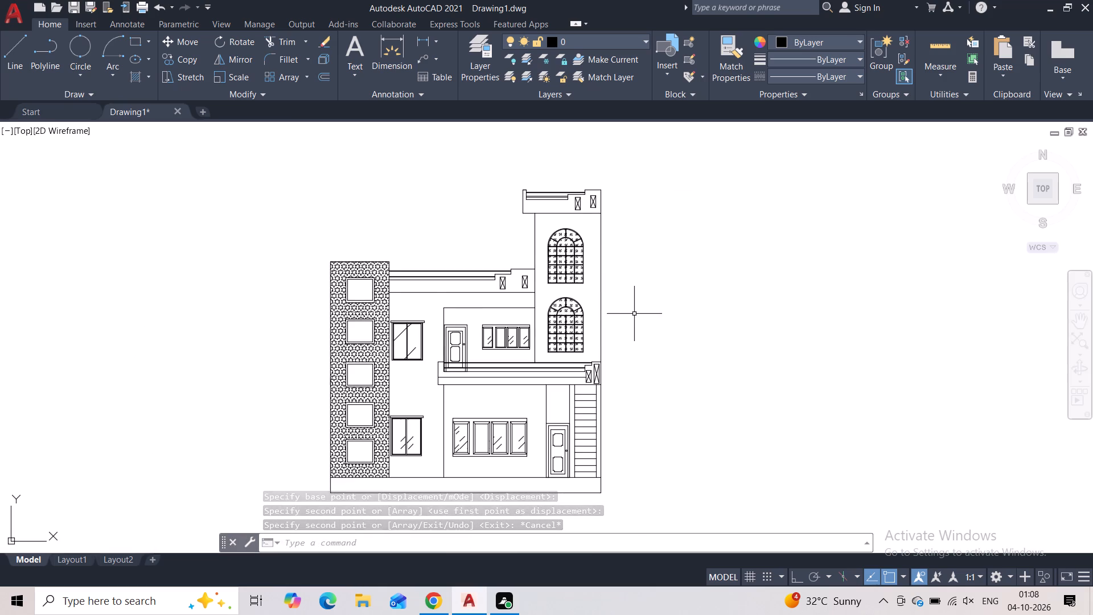
middle_click_drag(634, 314, 652, 269)
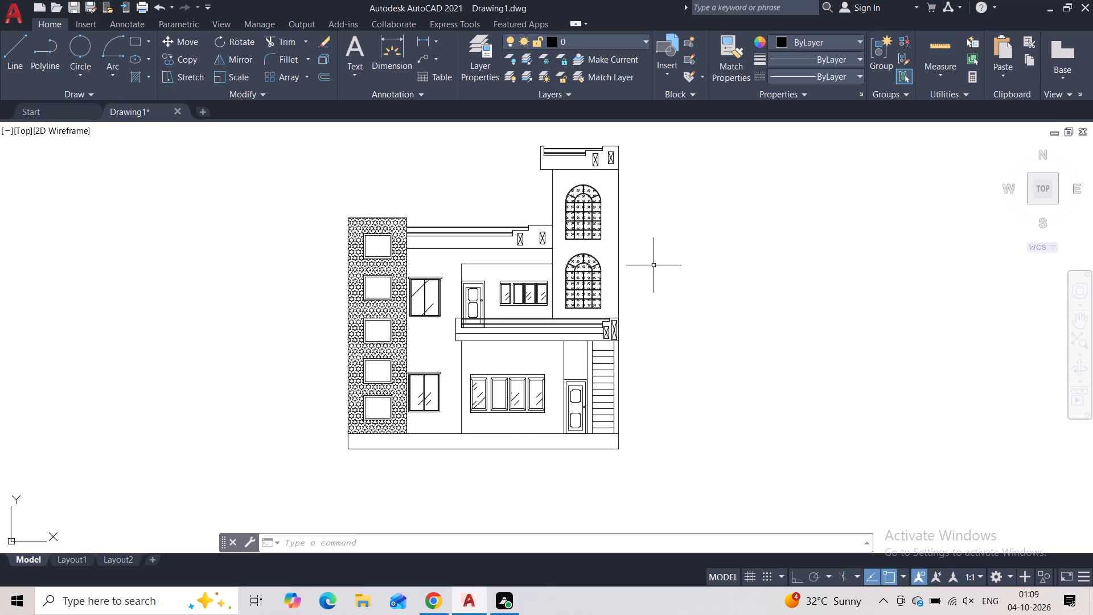
scroll(652, 263, "down", 1)
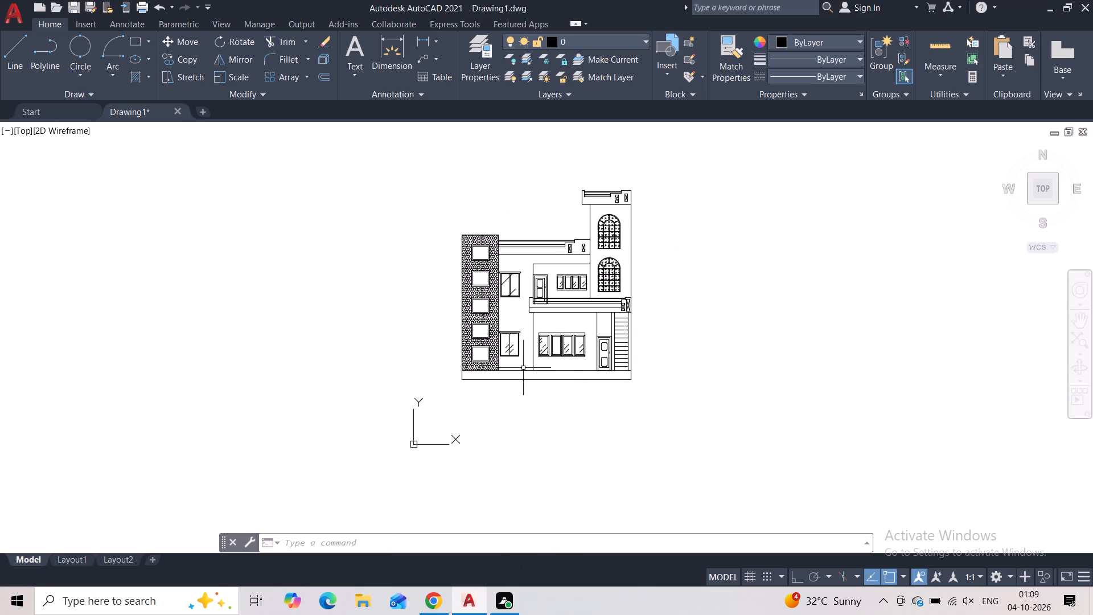
left_click(91, 9)
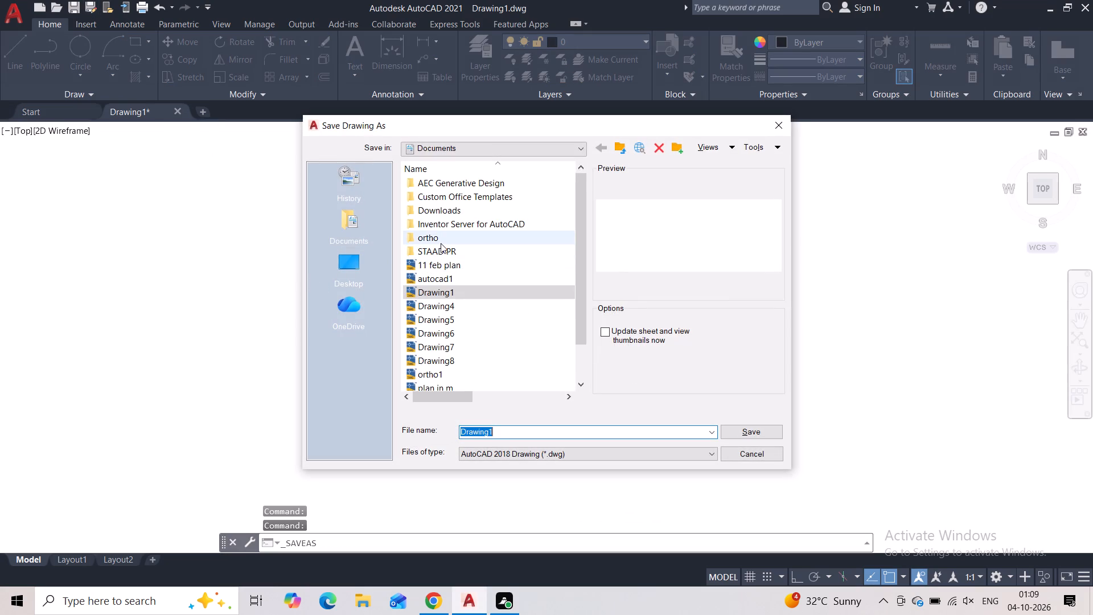
left_click(441, 243)
double_click(598, 433)
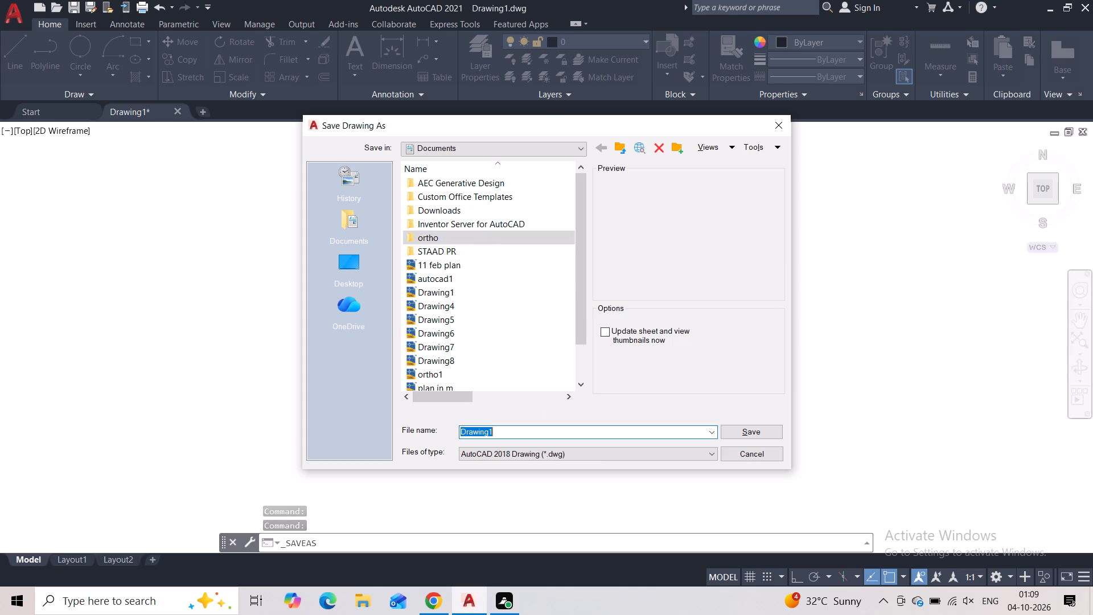
left_click(598, 433)
key("BackSpace")
key("9")
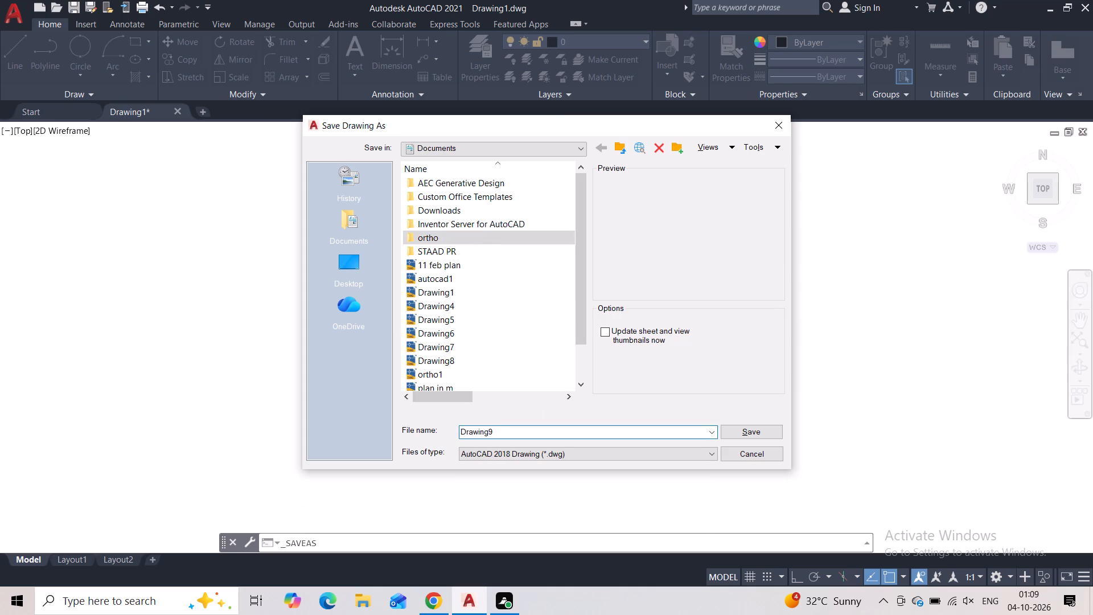
key("Return")
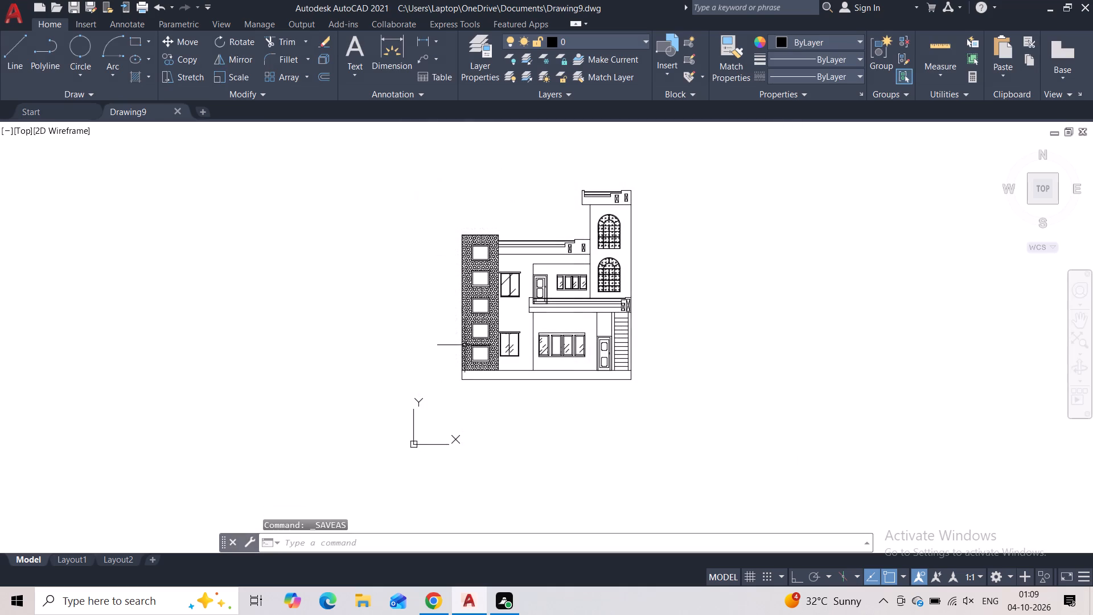
Save the drawing again as Drawing9 in the ortho folder.
left_click(95, 13)
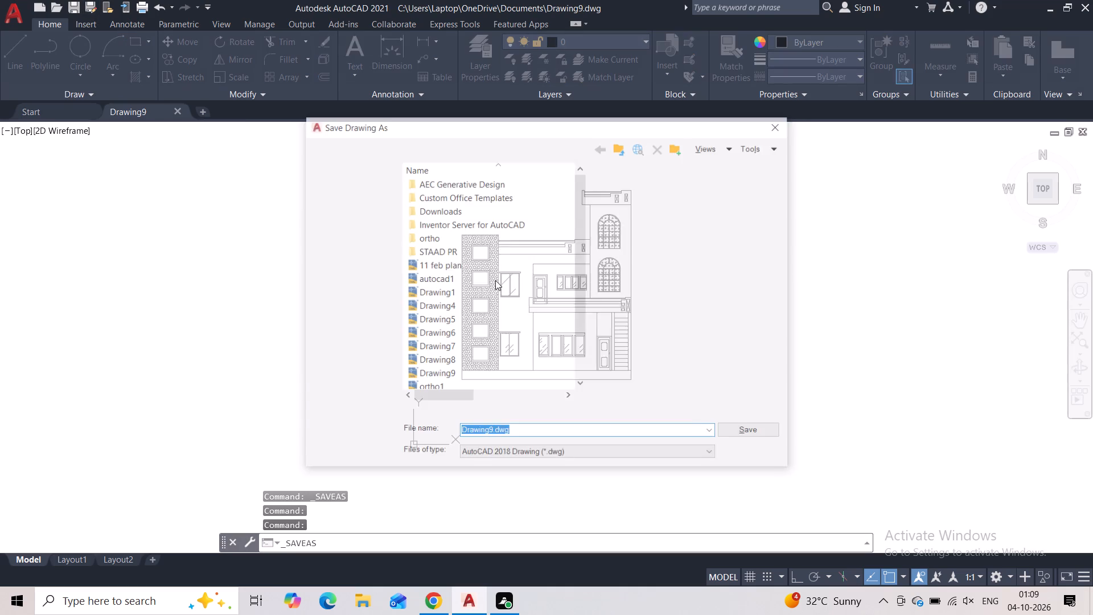
left_click(453, 241)
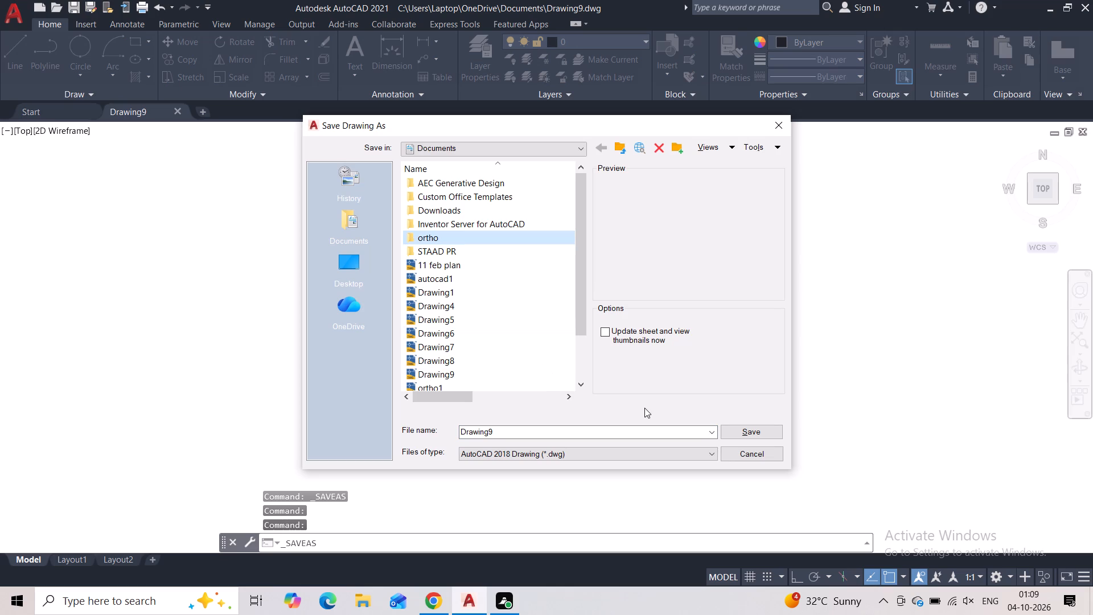
left_click(768, 429)
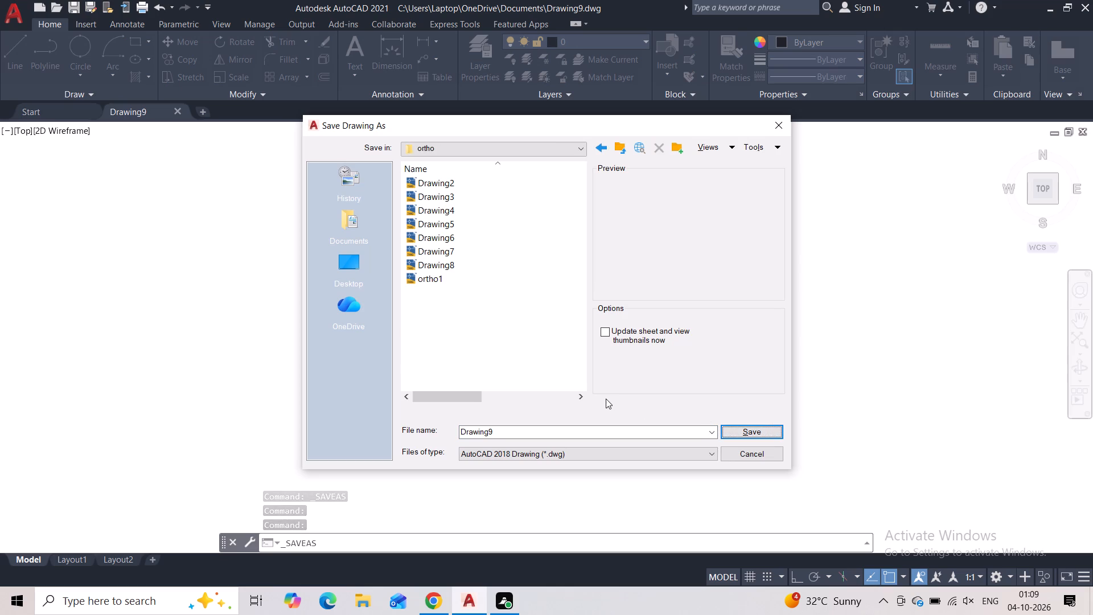
left_click(762, 427)
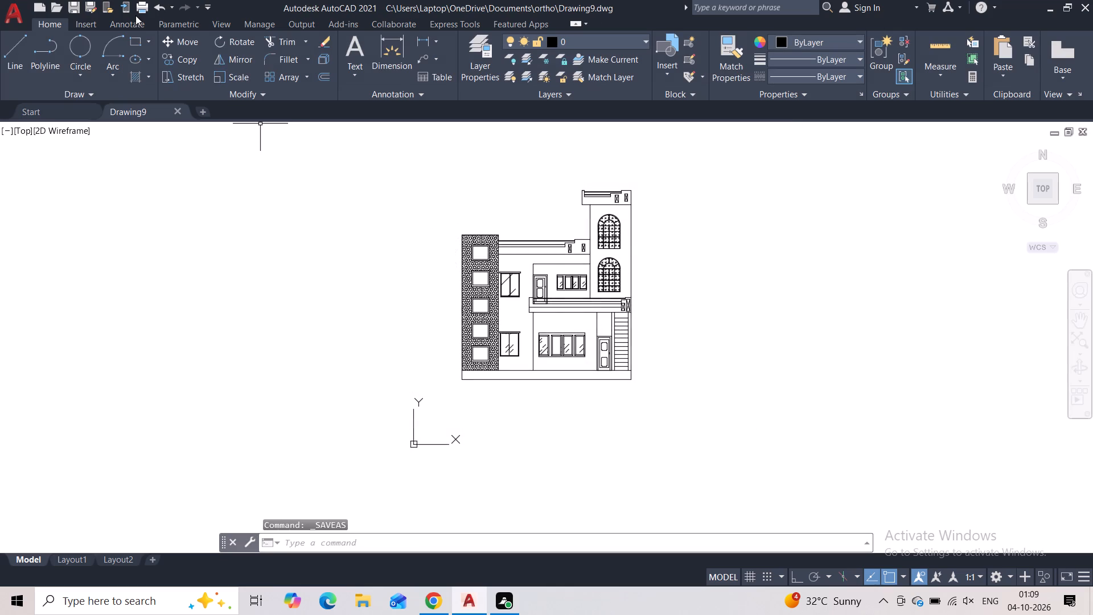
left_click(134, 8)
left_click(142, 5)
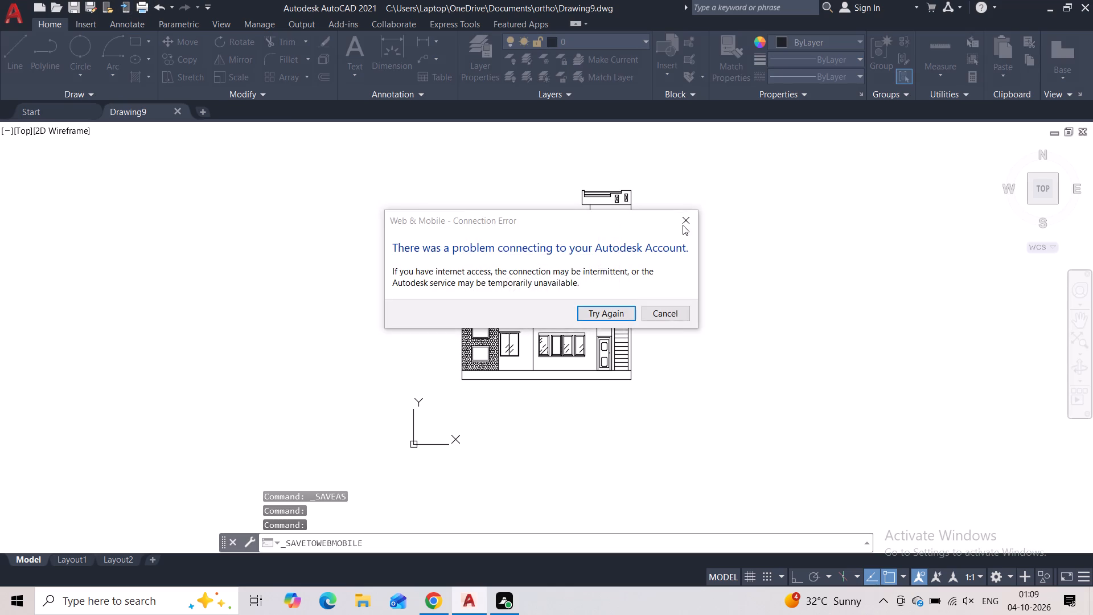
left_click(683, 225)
Set up a plot with the previous plot settings and a window around the whole elevation, and preview it.
left_click(147, 10)
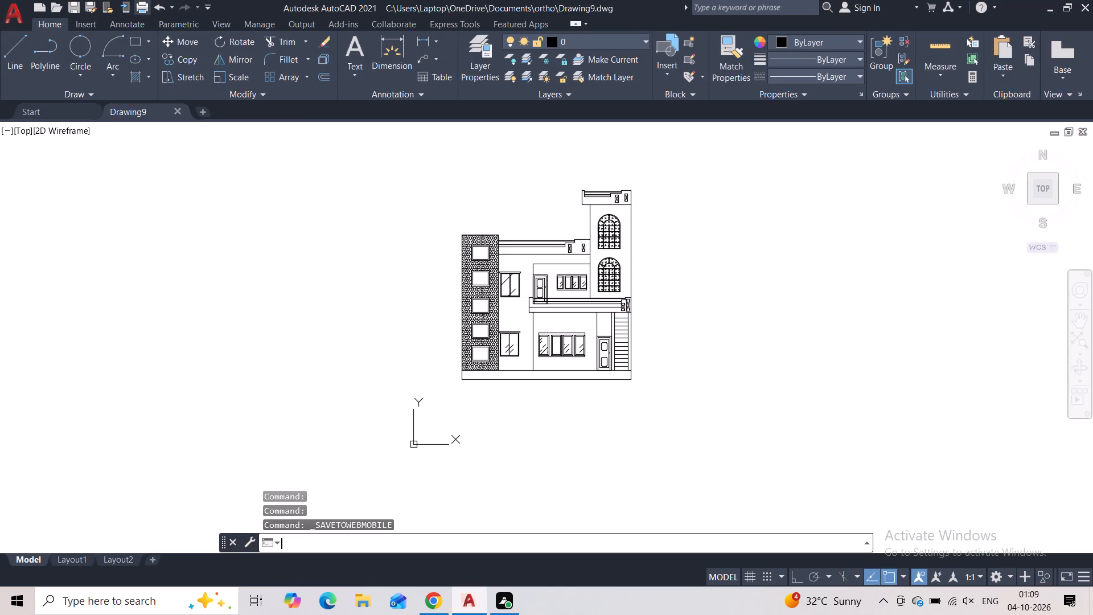
left_click(429, 152)
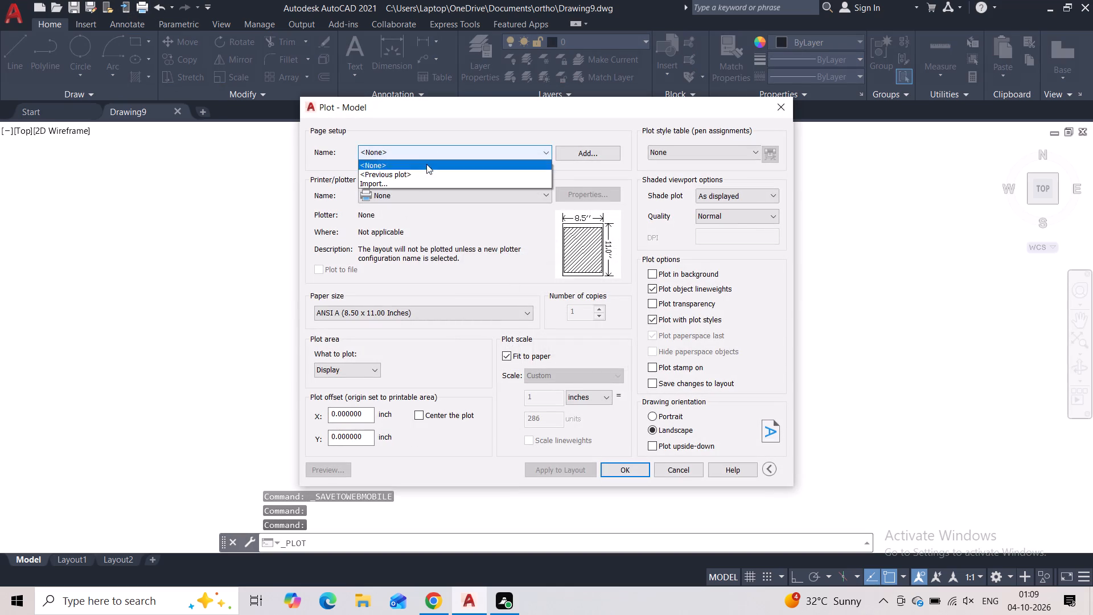
left_click(420, 171)
left_click(445, 364)
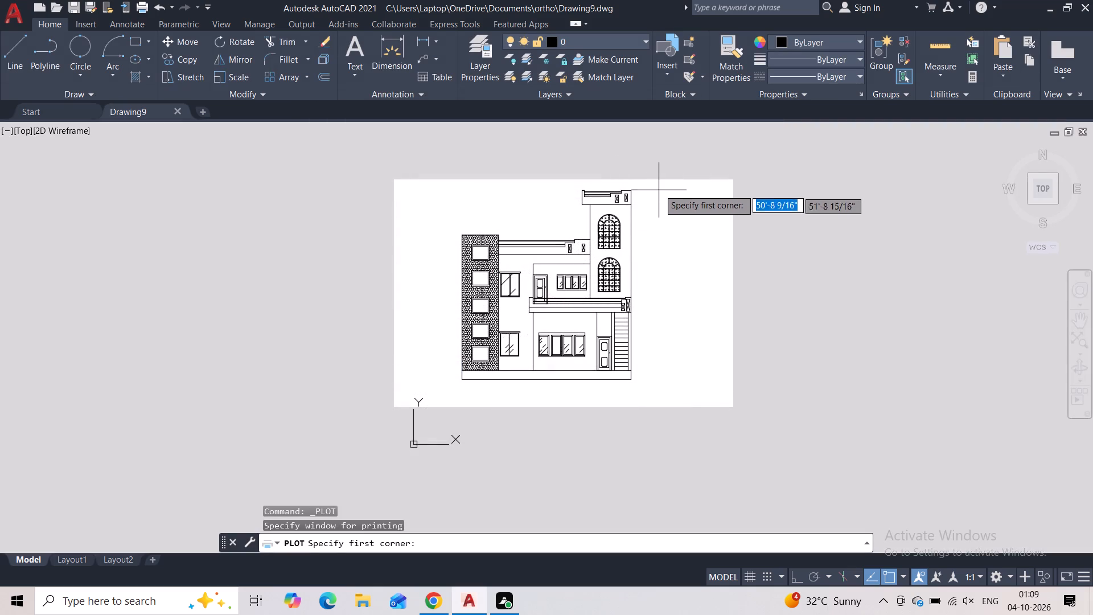
left_click(677, 178)
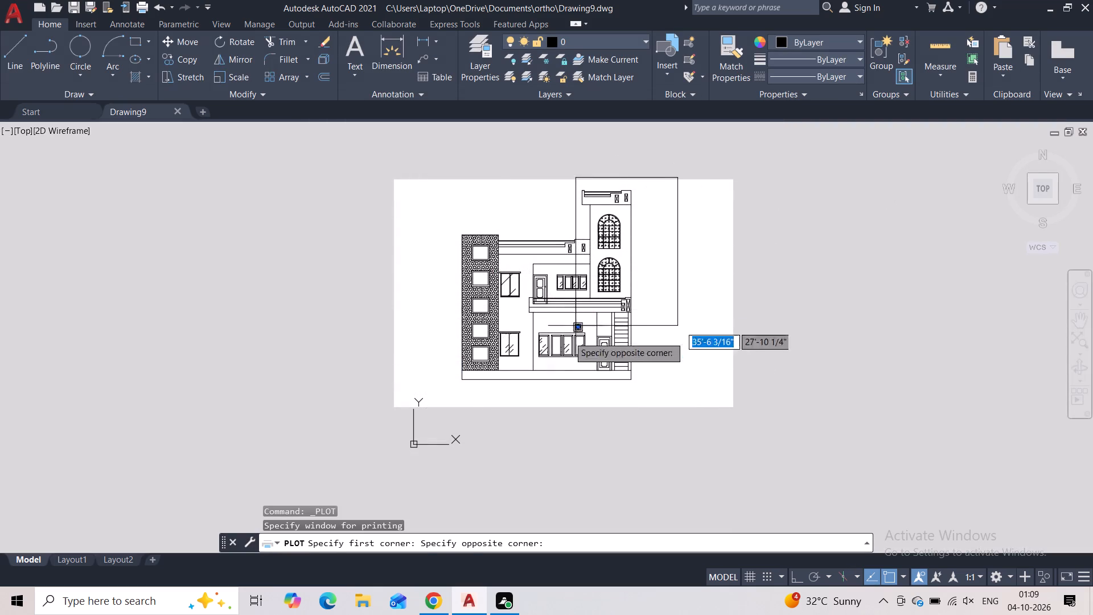
left_click(446, 415)
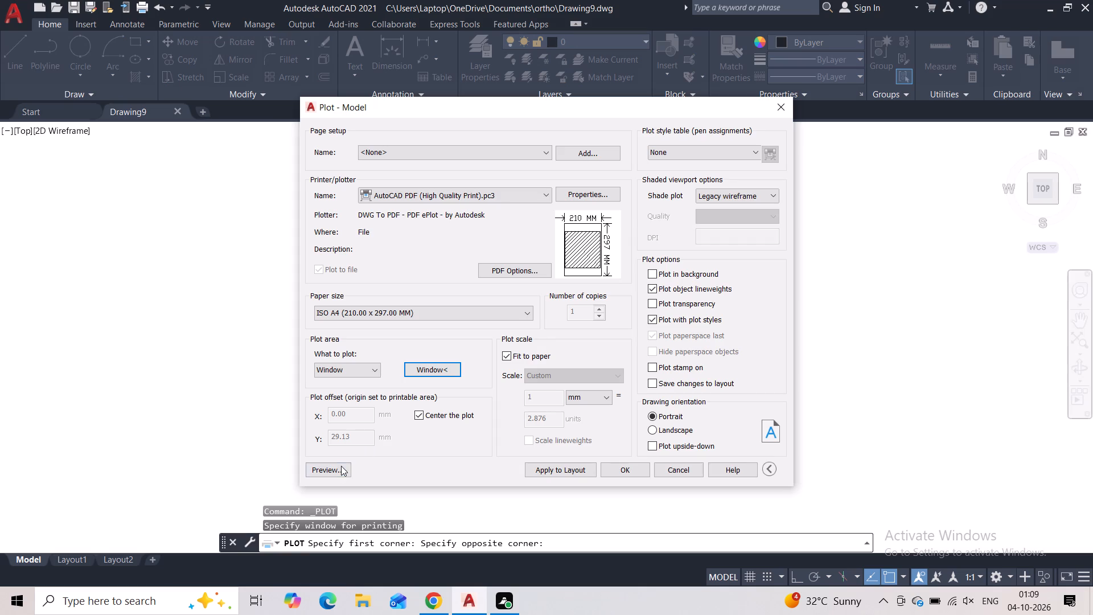
left_click(338, 468)
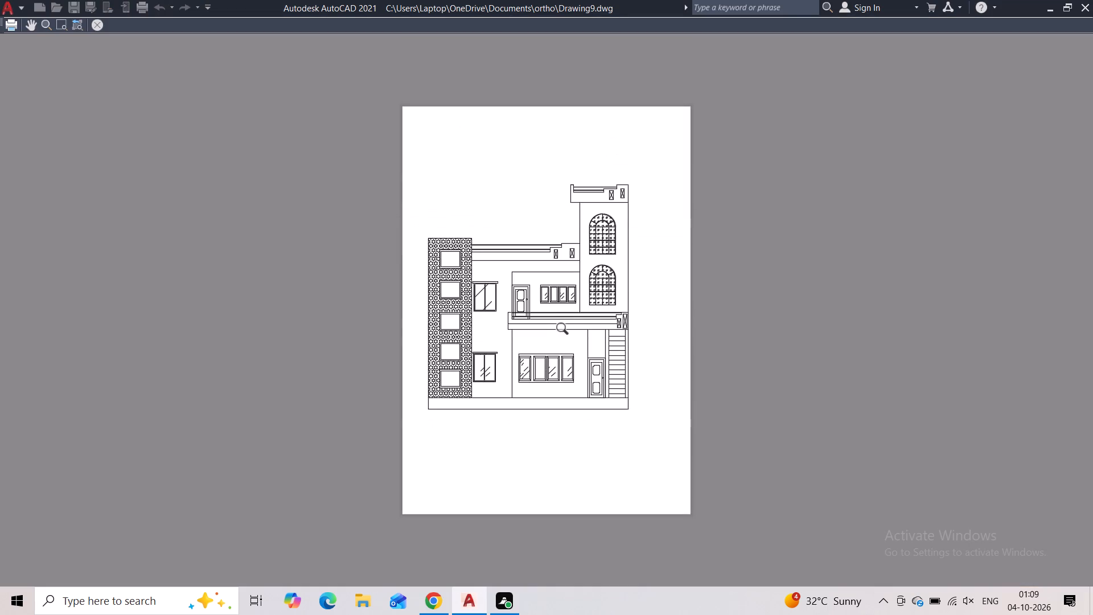
left_click(100, 29)
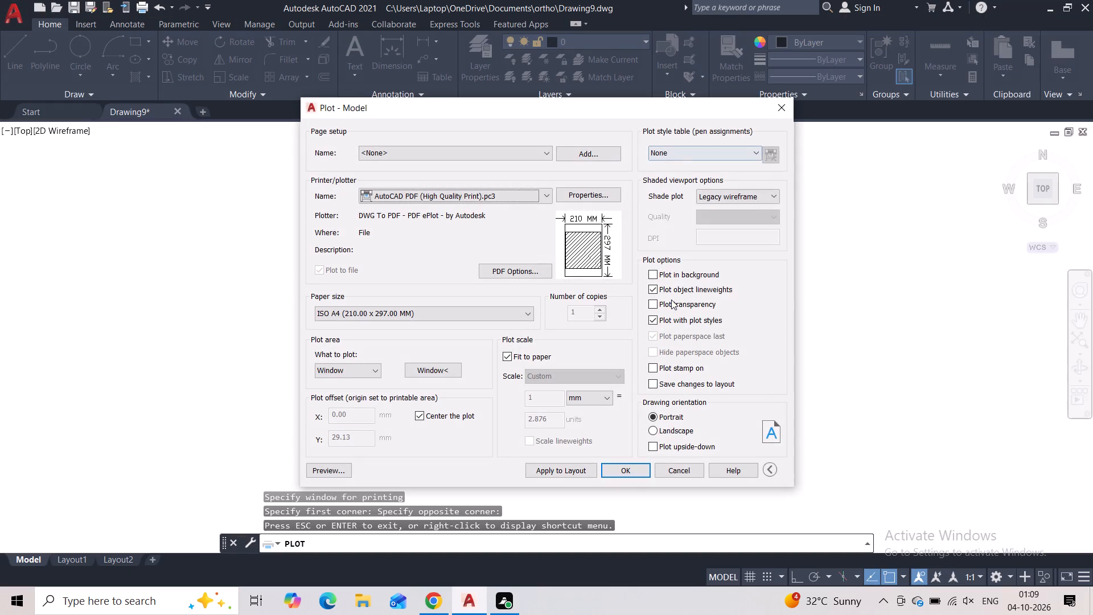
Plot the elevation to Drawing9-Model.pdf in the ortho folder and close the PDF viewer.
left_click(641, 471)
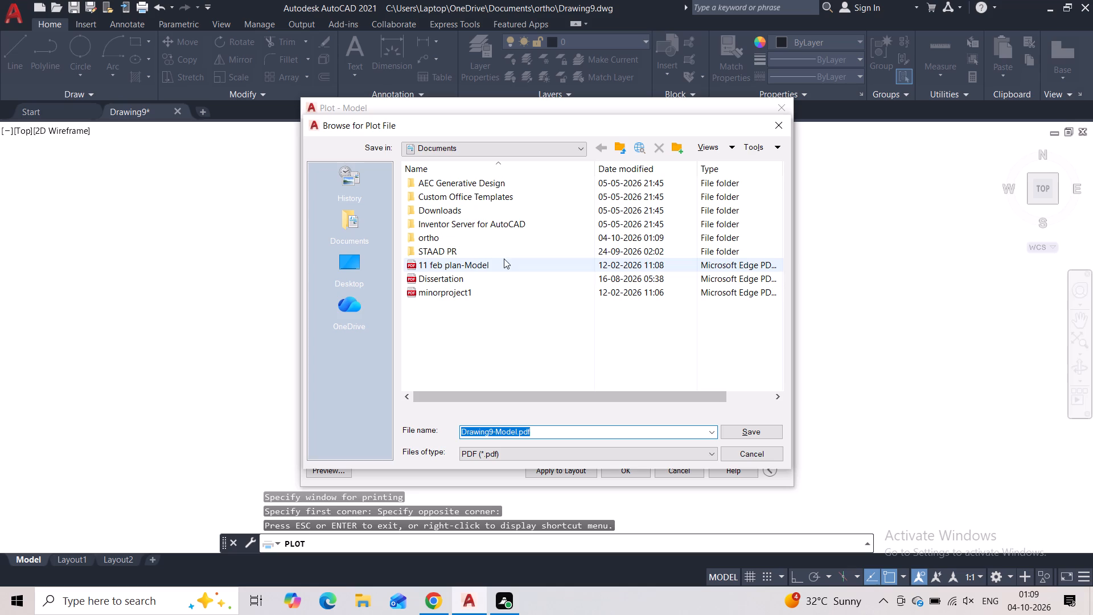
left_click(501, 241)
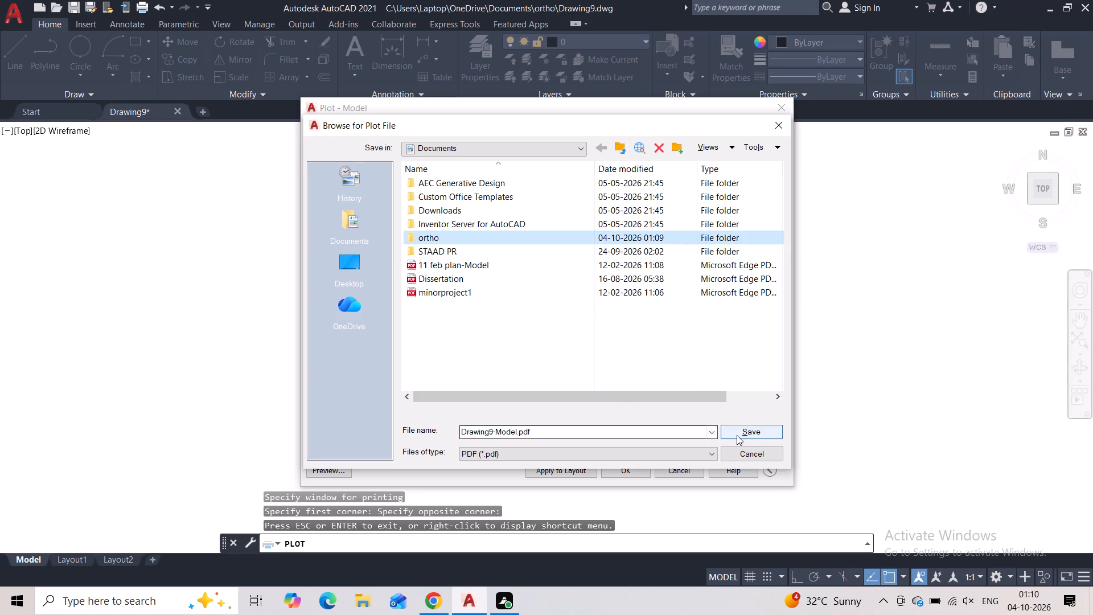
left_click(737, 435)
left_click(744, 429)
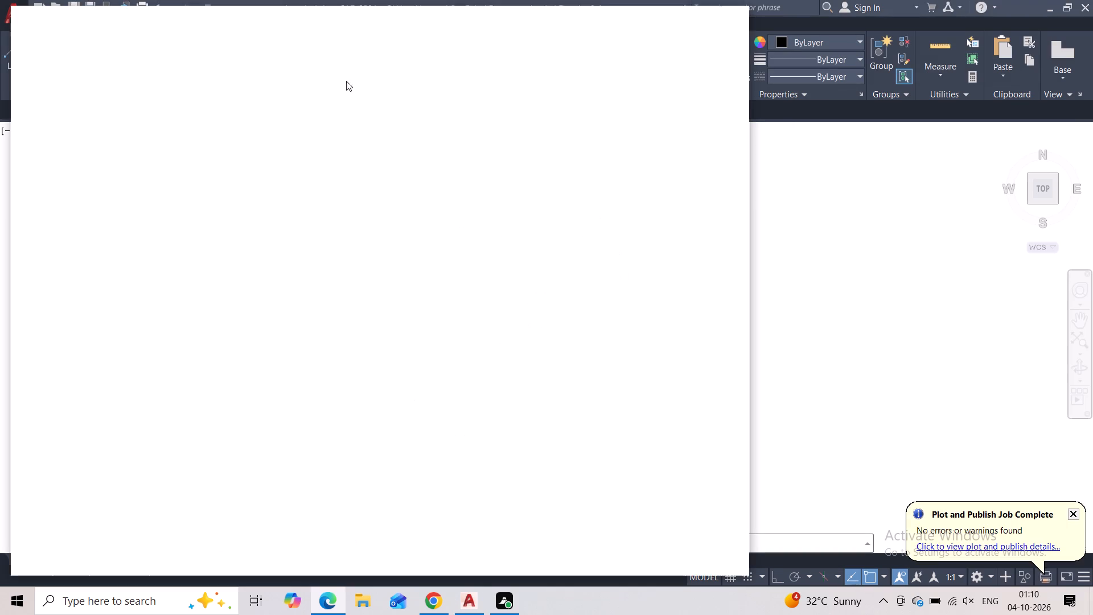
left_click(733, 20)
Add the multiline text FRONT ELEVATION beneath the building elevation with a text height of 3".
left_click(360, 79)
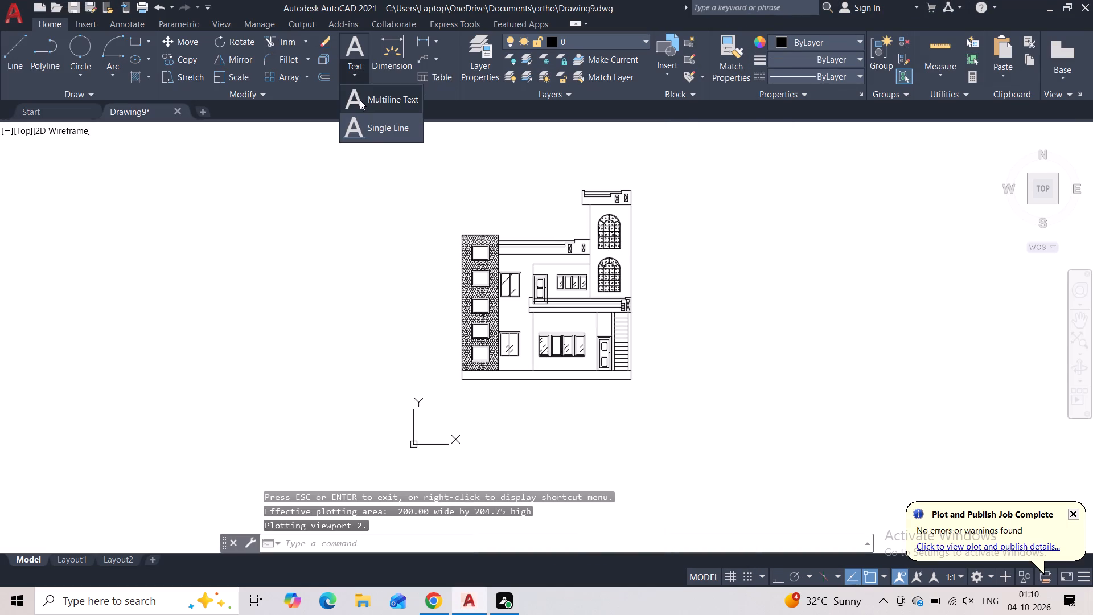
left_click(371, 104)
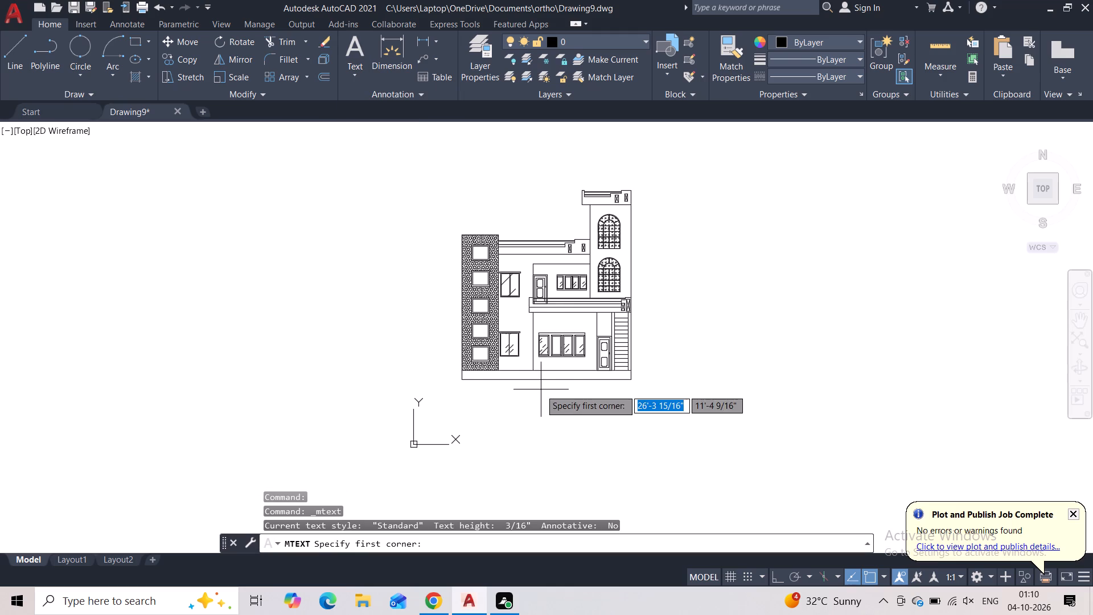
scroll(534, 389, "up", 1)
left_click(513, 393)
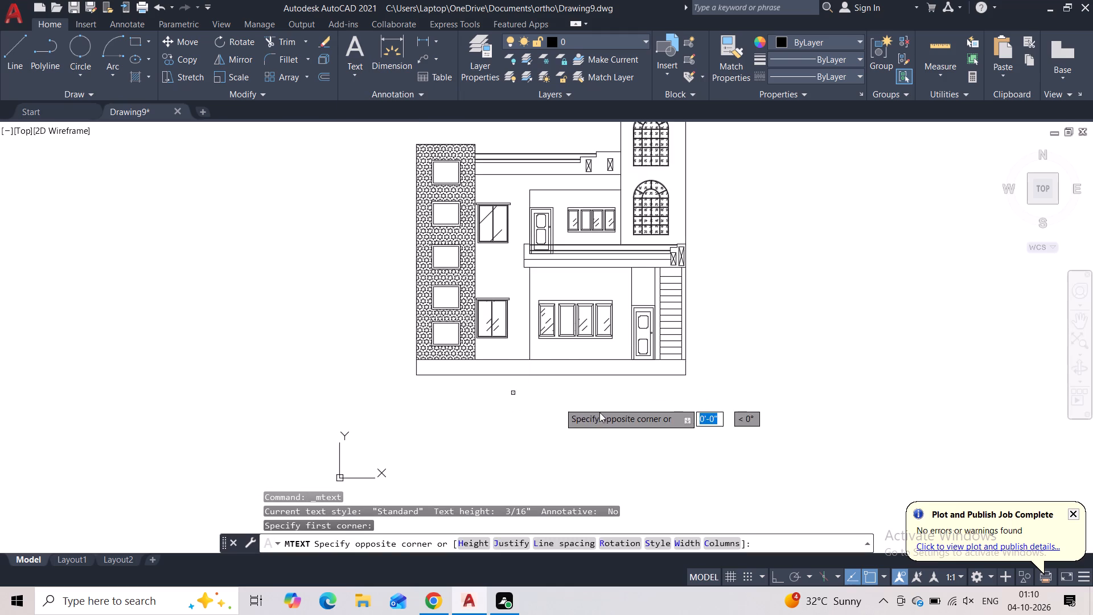
left_click(617, 412)
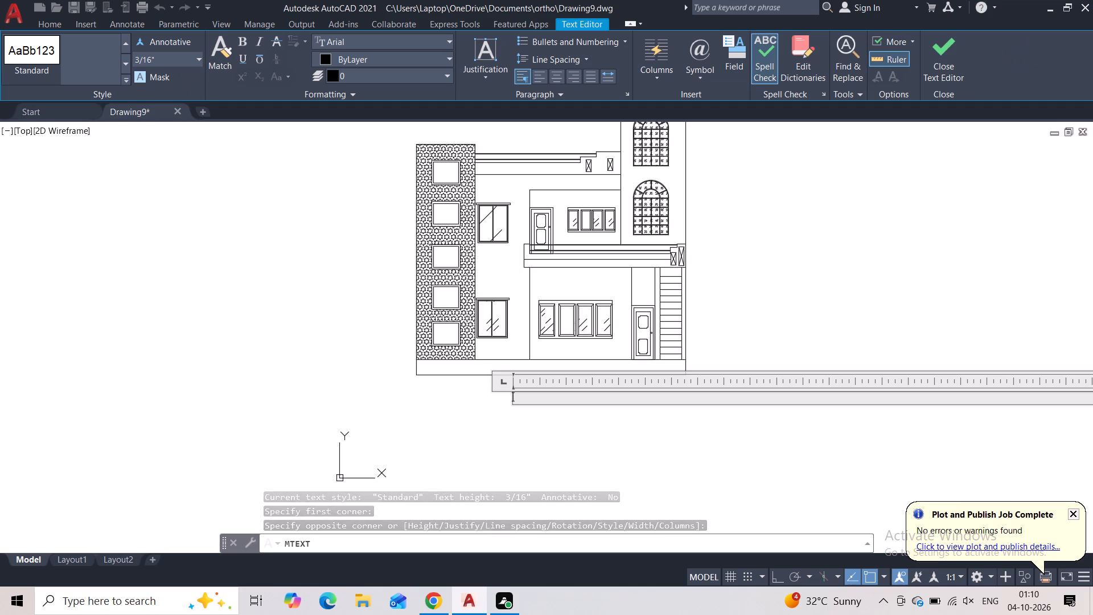
double_click(178, 60)
key("BackSpace")
key("3")
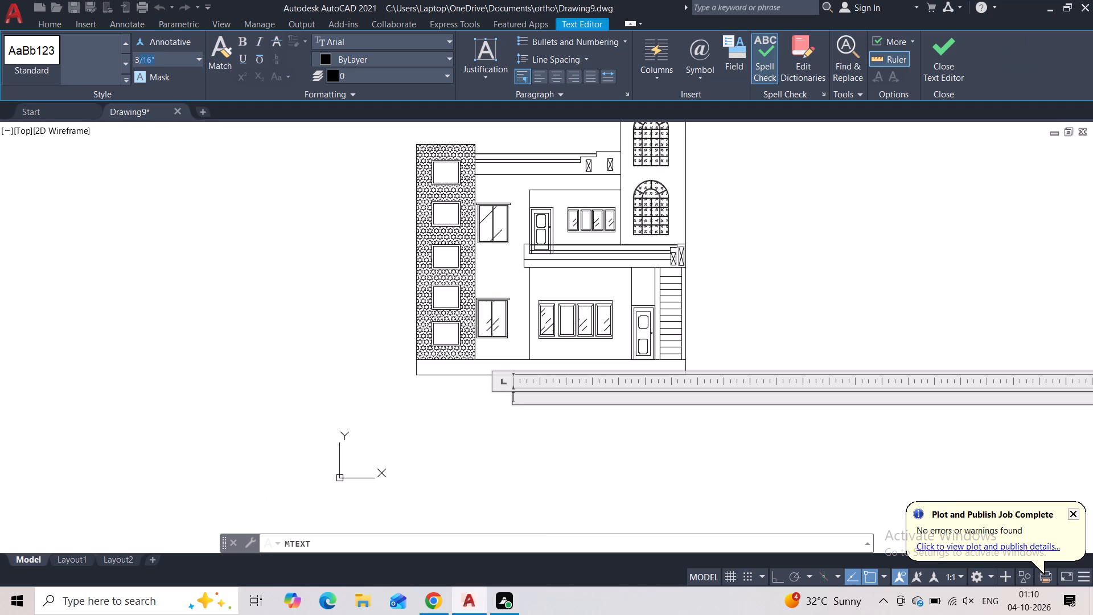
key("shift+quotedbl")
key("Return")
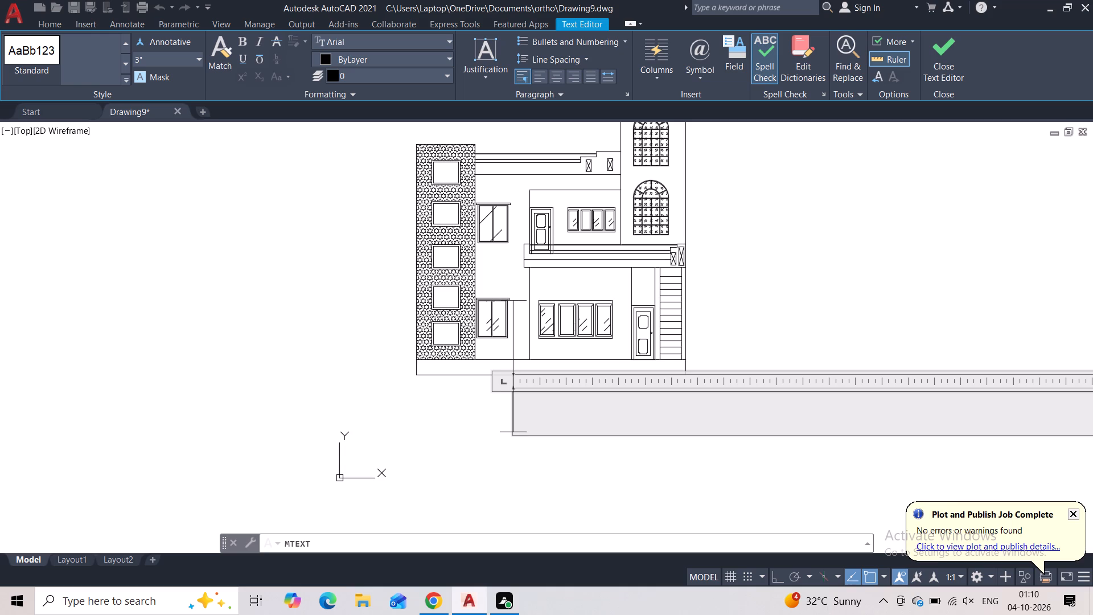
type("FR")
type("ONT ELEVATION")
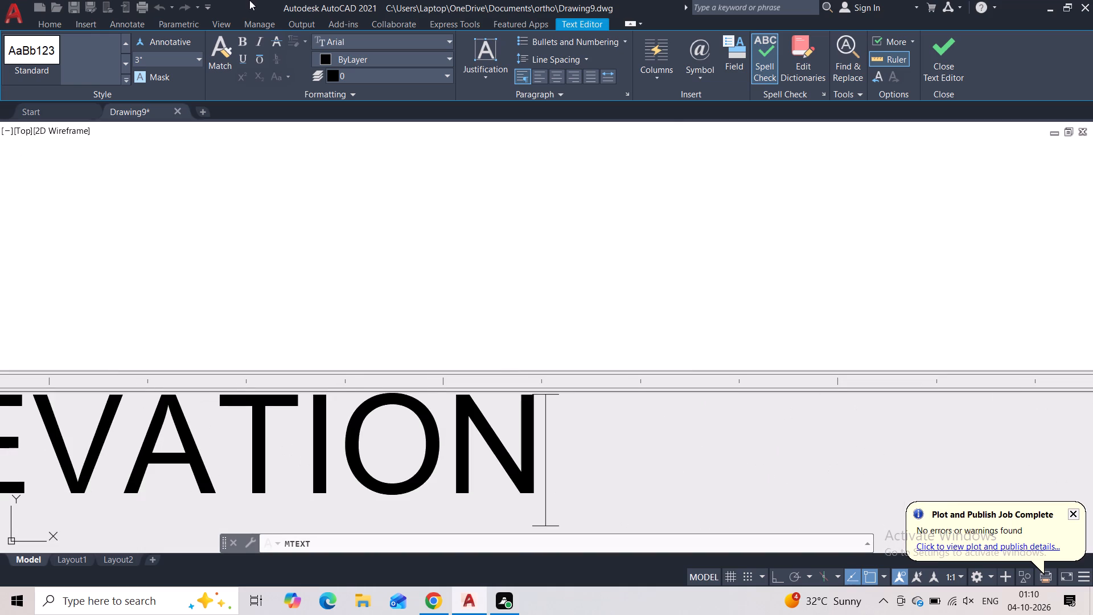
left_click(383, 177)
Set the text height of the whole FRONT ELEVATION label to 9".
scroll(420, 313, "down", 2)
scroll(352, 342, "down", 1)
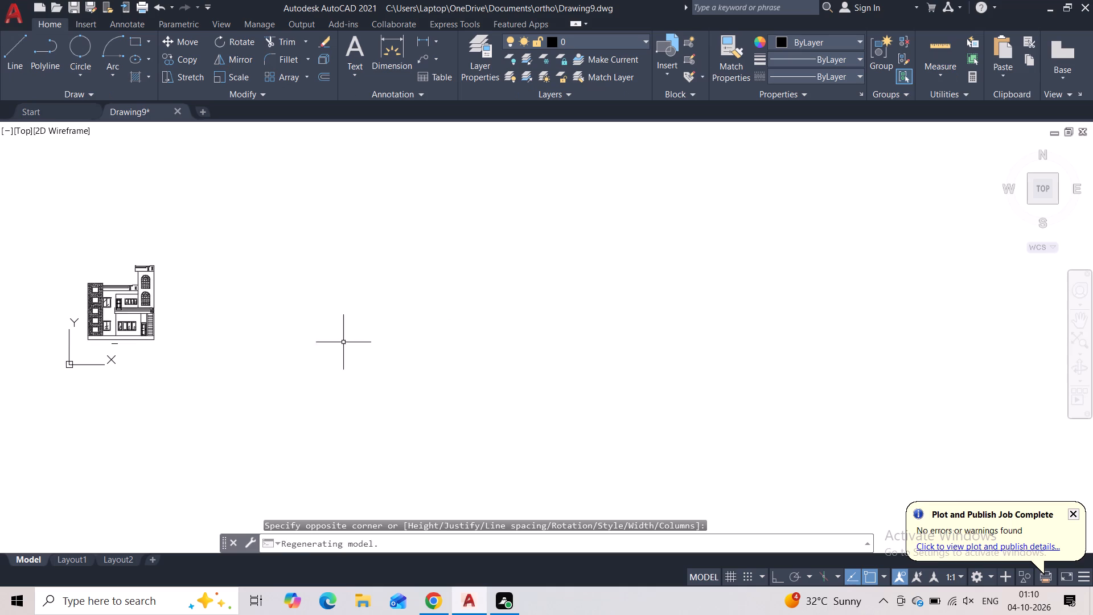
middle_click_drag(283, 324, 568, 327)
scroll(426, 337, "up", 4)
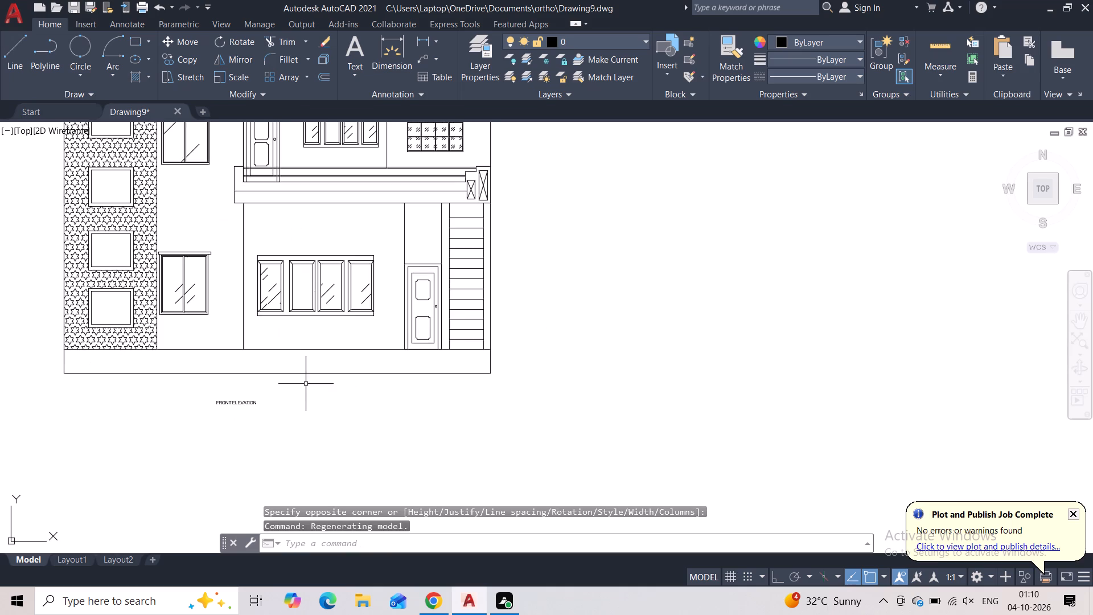
double_click(224, 403)
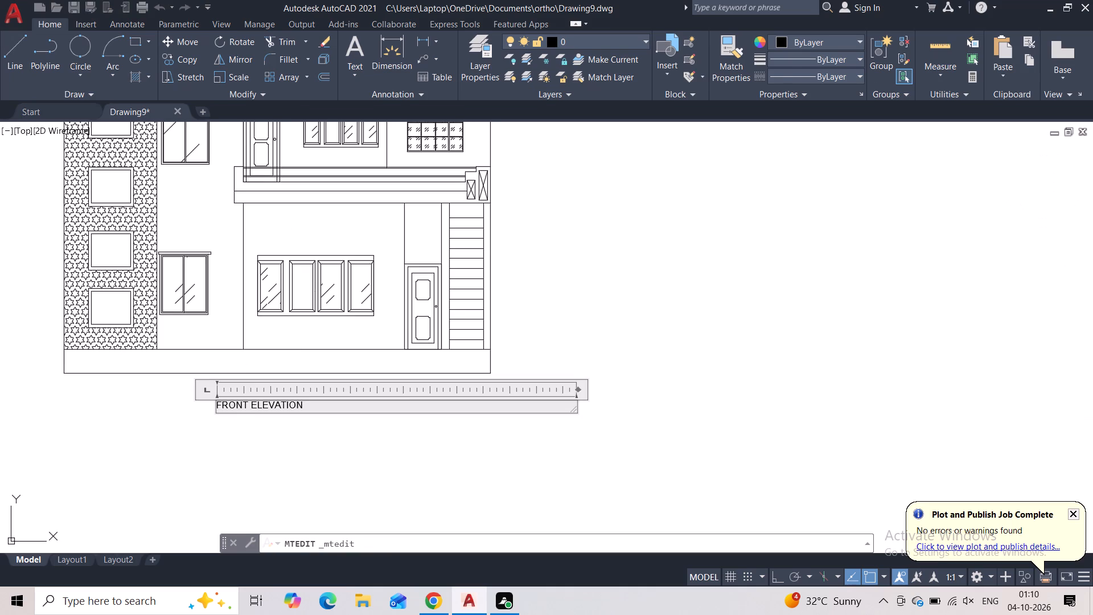
left_click_drag(217, 405, 308, 421)
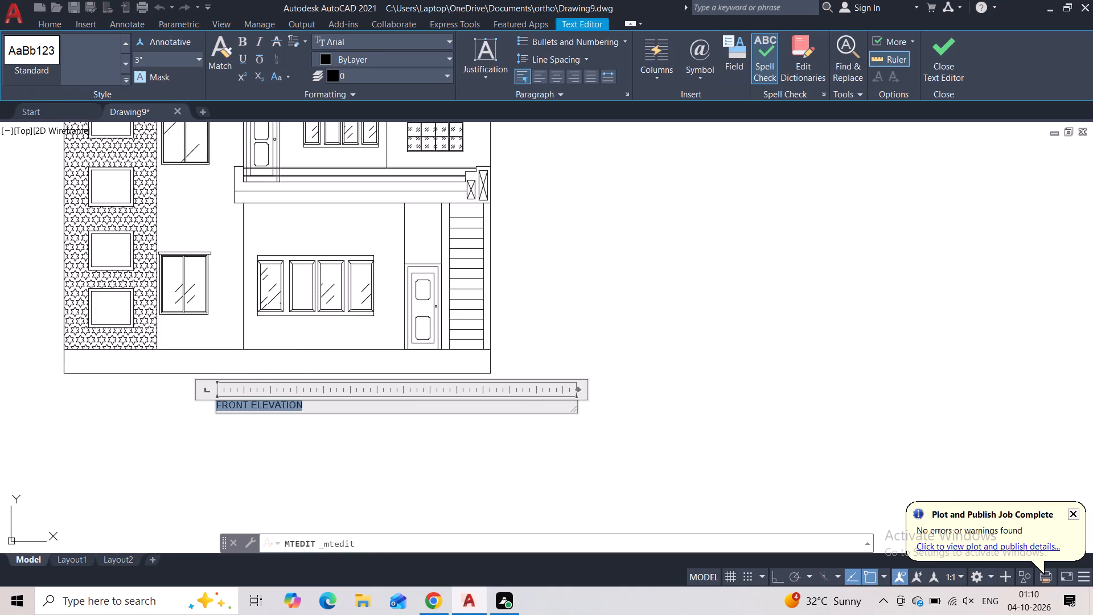
left_click(178, 61)
key("BackSpace")
type("9\"")
key("Return")
left_click(589, 266)
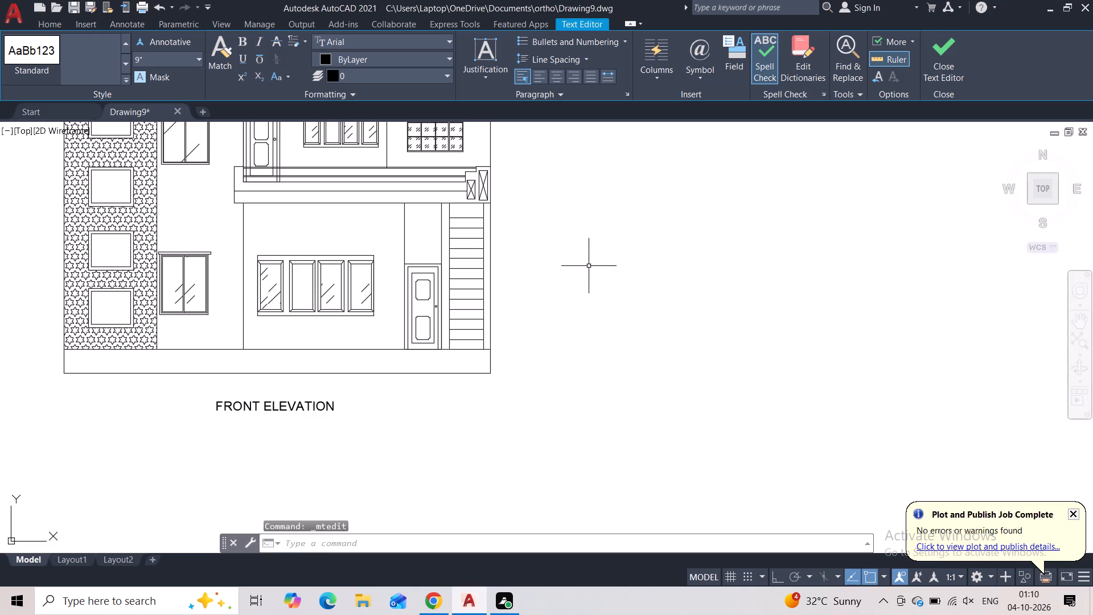
Save the drawing.
scroll(349, 404, "down", 1)
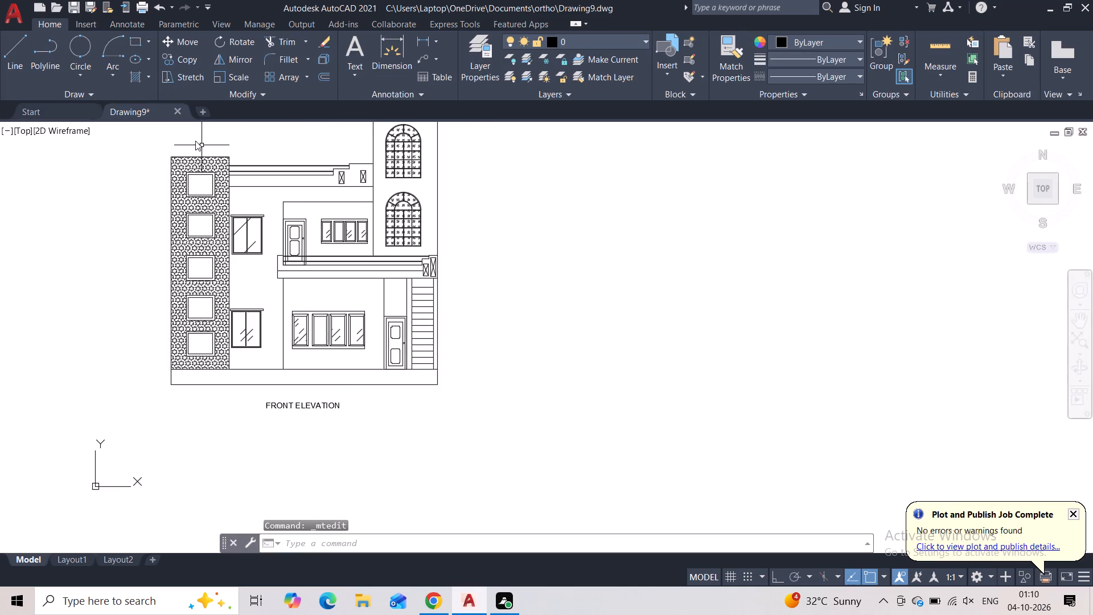
left_click(68, 6)
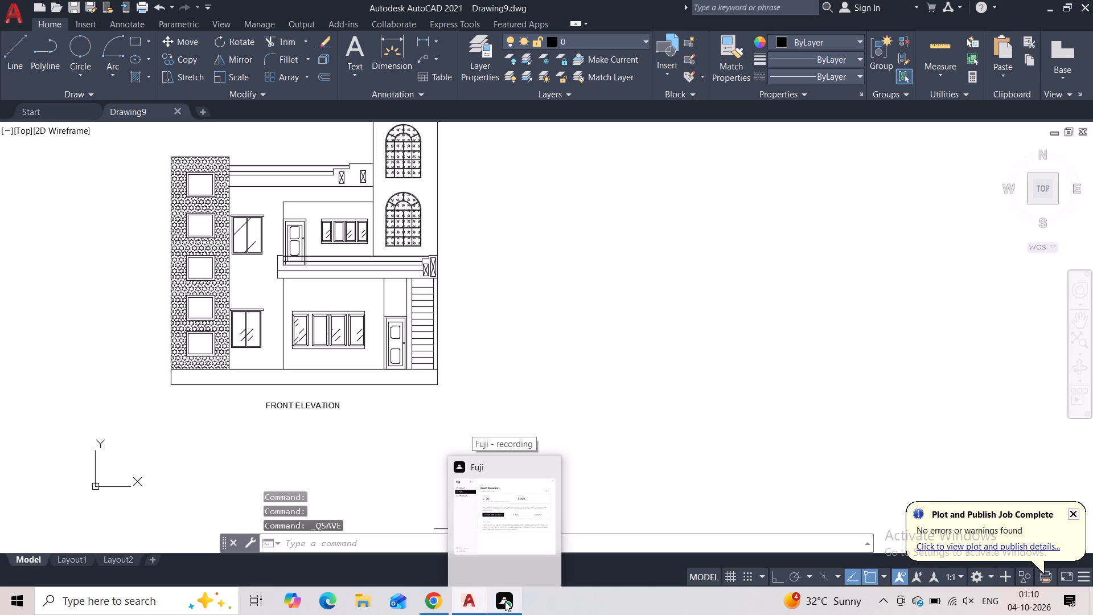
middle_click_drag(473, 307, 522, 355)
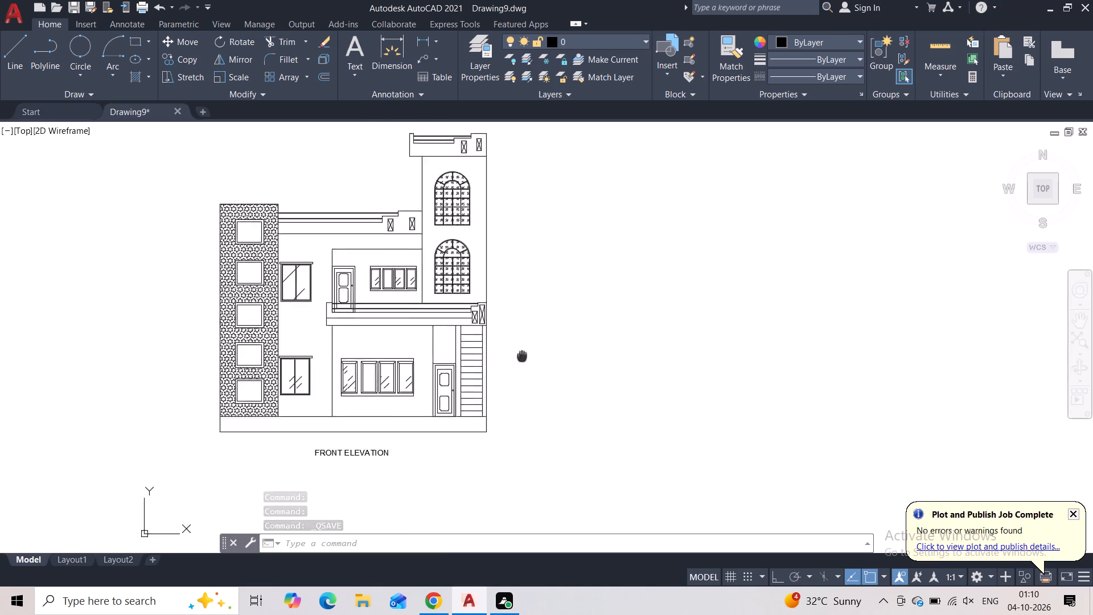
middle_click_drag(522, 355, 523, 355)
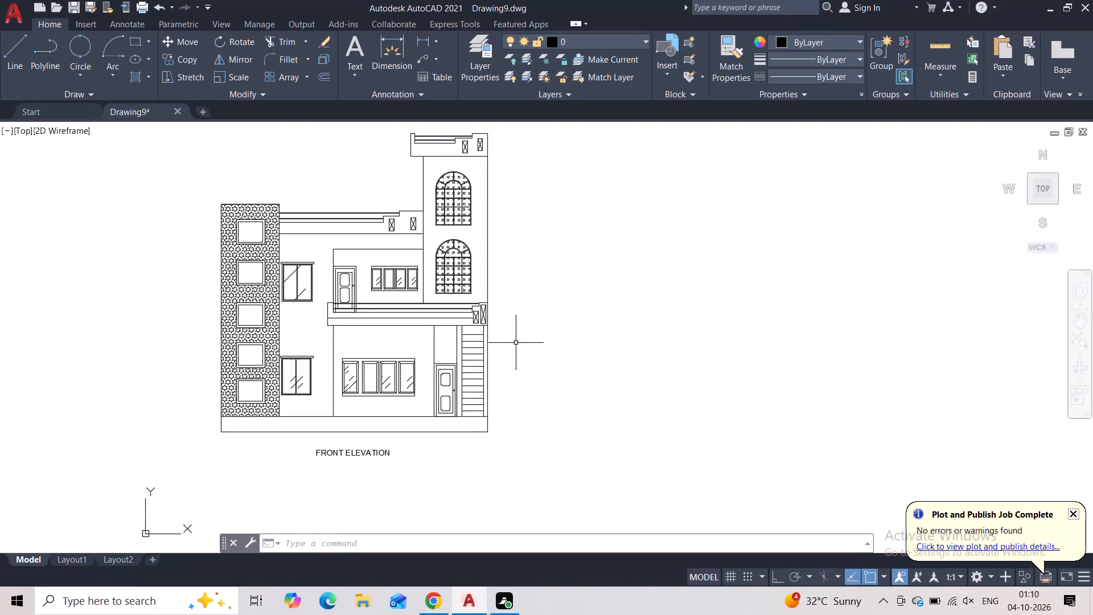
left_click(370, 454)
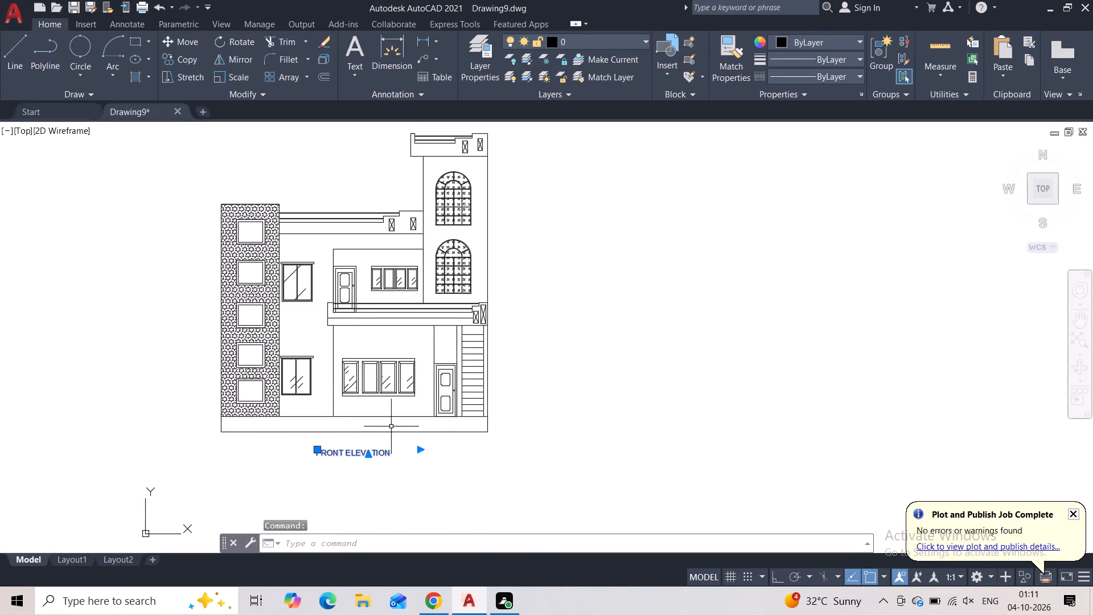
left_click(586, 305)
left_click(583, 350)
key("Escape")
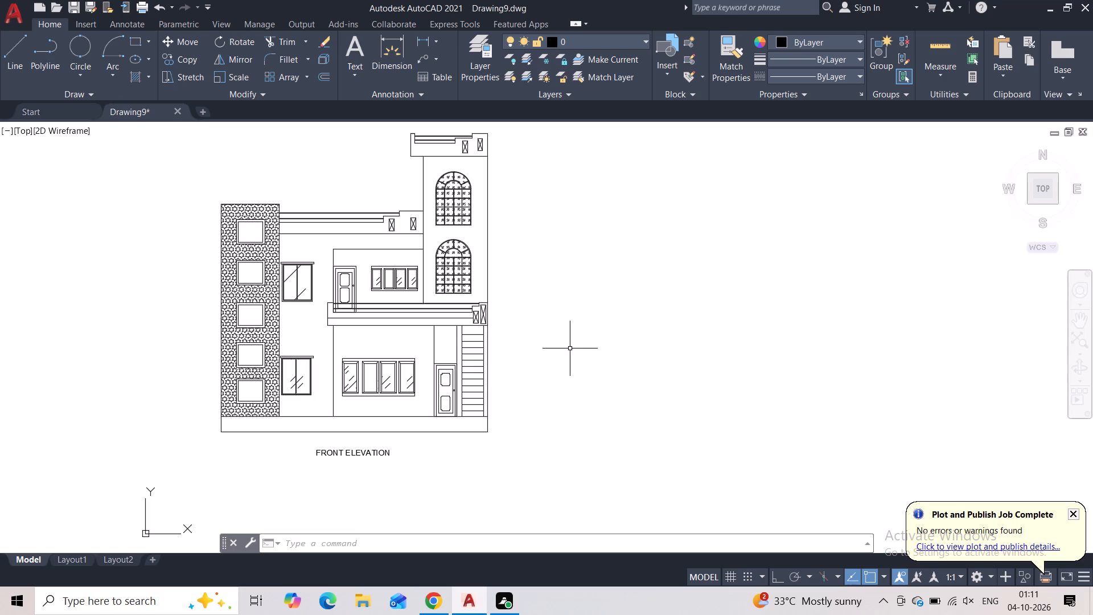
Delete the horizontal line running through the middle of the first-floor balcony band, below the parapet lines.
middle_click_drag(317, 250, 317, 256)
middle_click_drag(317, 256, 328, 286)
scroll(327, 273, "up", 1)
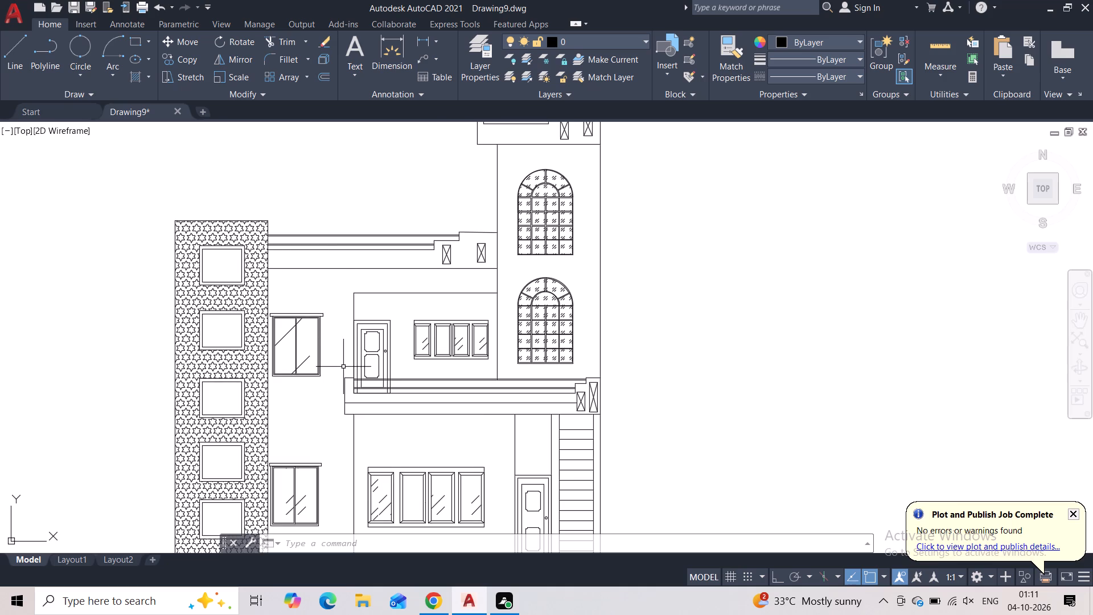
scroll(512, 409, "up", 1)
middle_click_drag(429, 456, 396, 370)
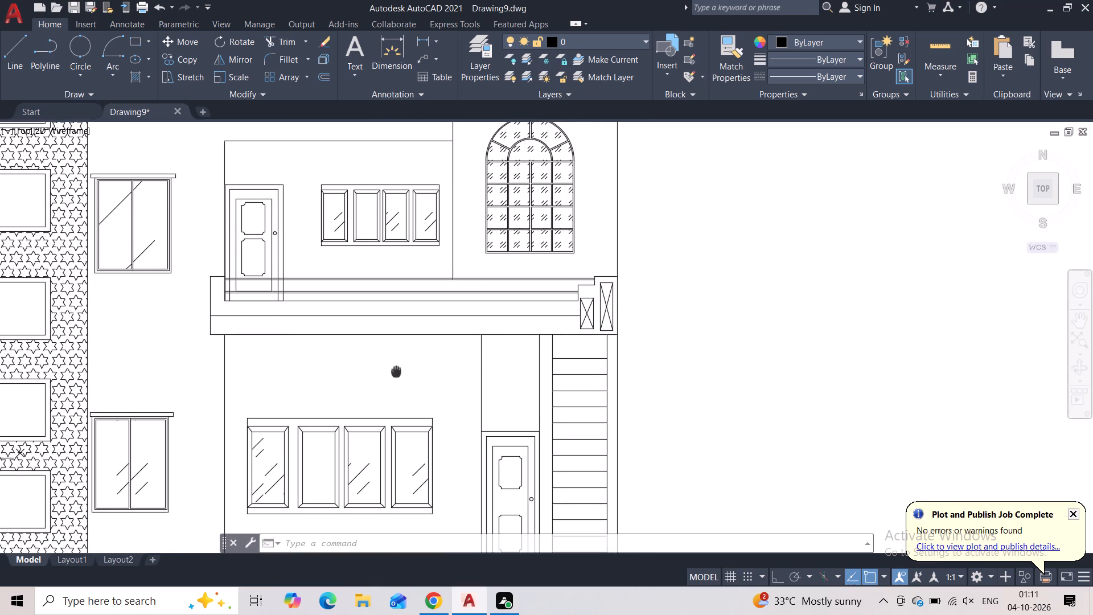
middle_click_drag(396, 370, 387, 345)
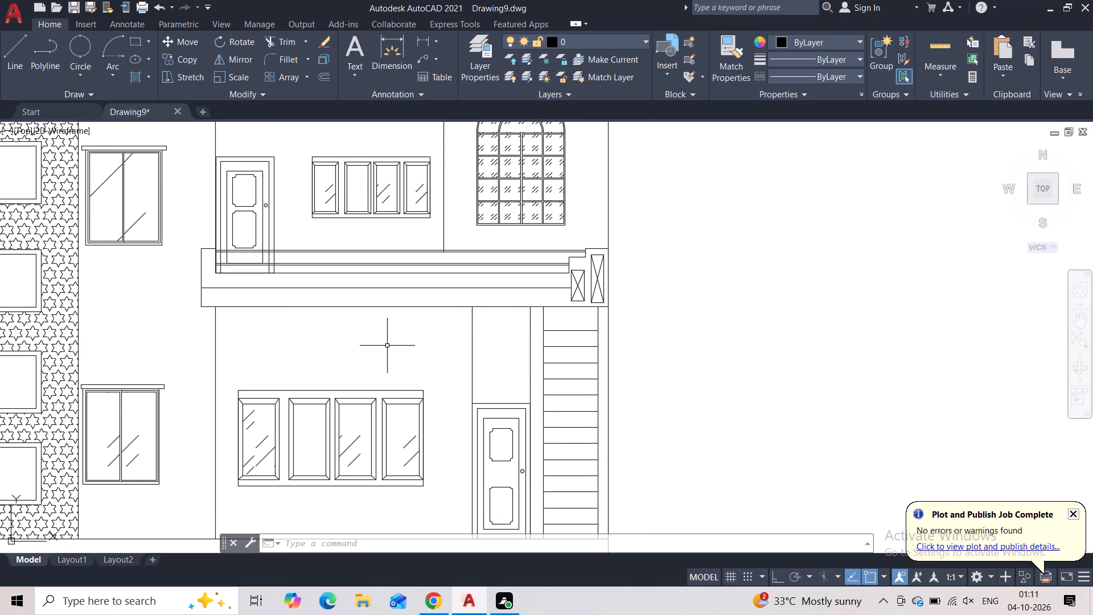
left_click(326, 290)
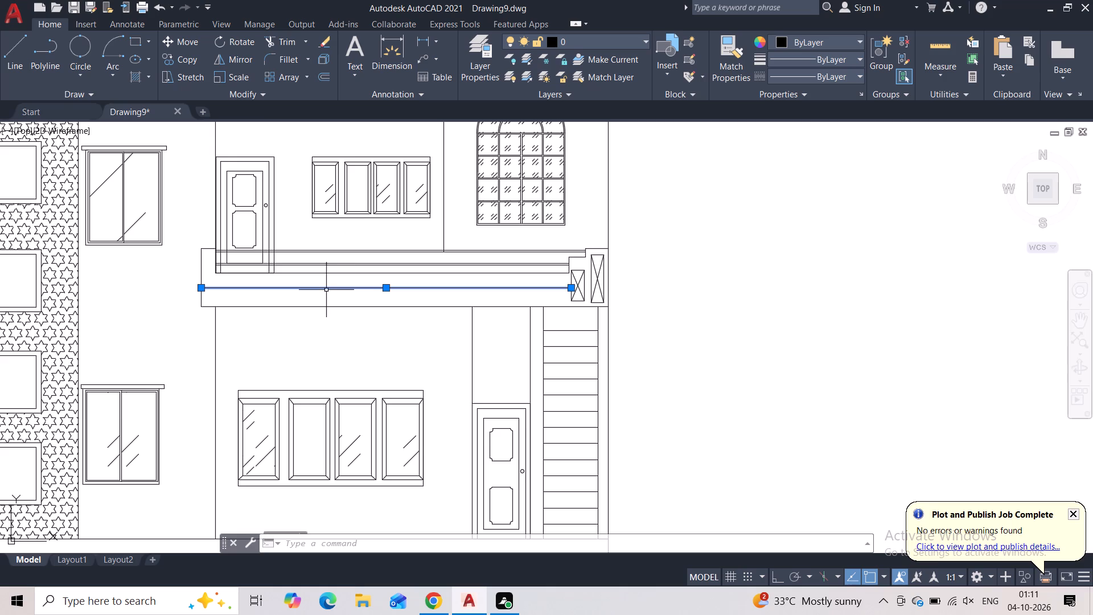
key("Delete")
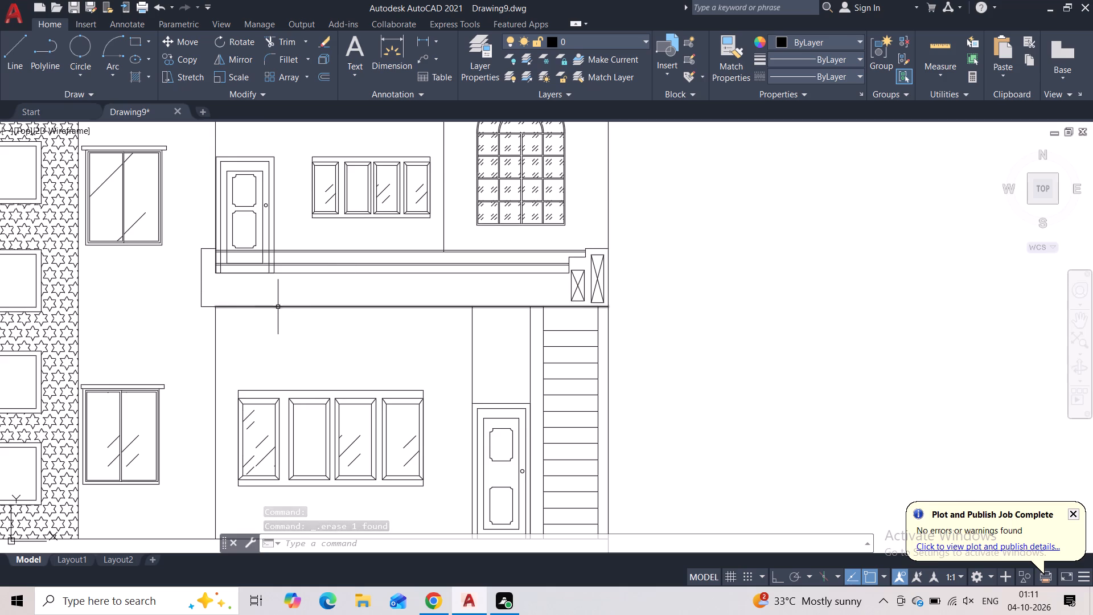
Draw a line about 1'-3" down from the balcony's lower left corner, continuing horizontally to the building's right edge.
left_click(11, 55)
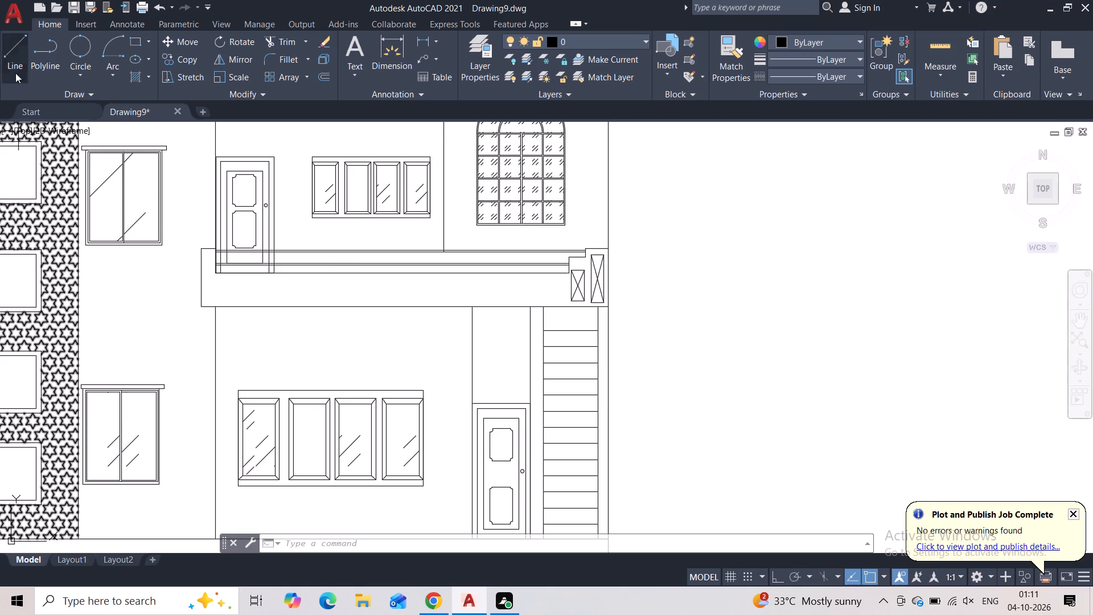
left_click(203, 309)
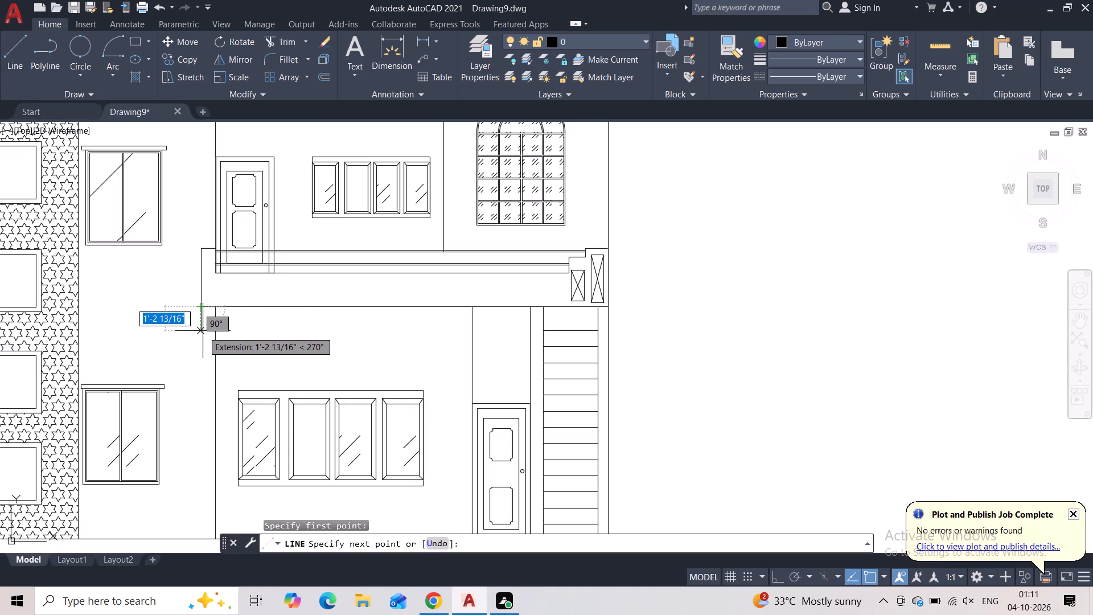
left_click(203, 331)
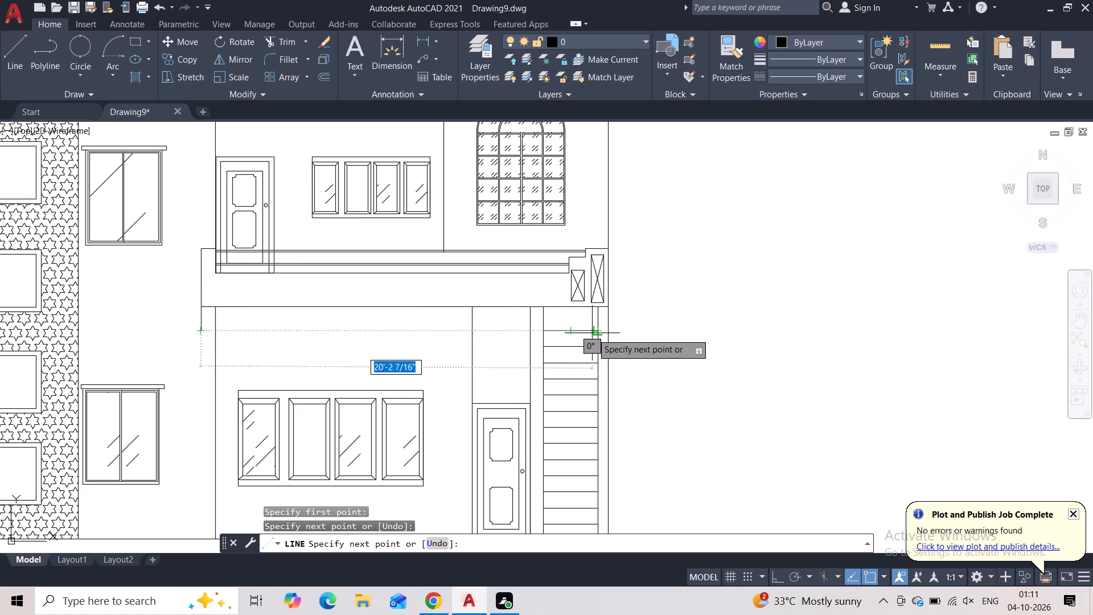
left_click(607, 335)
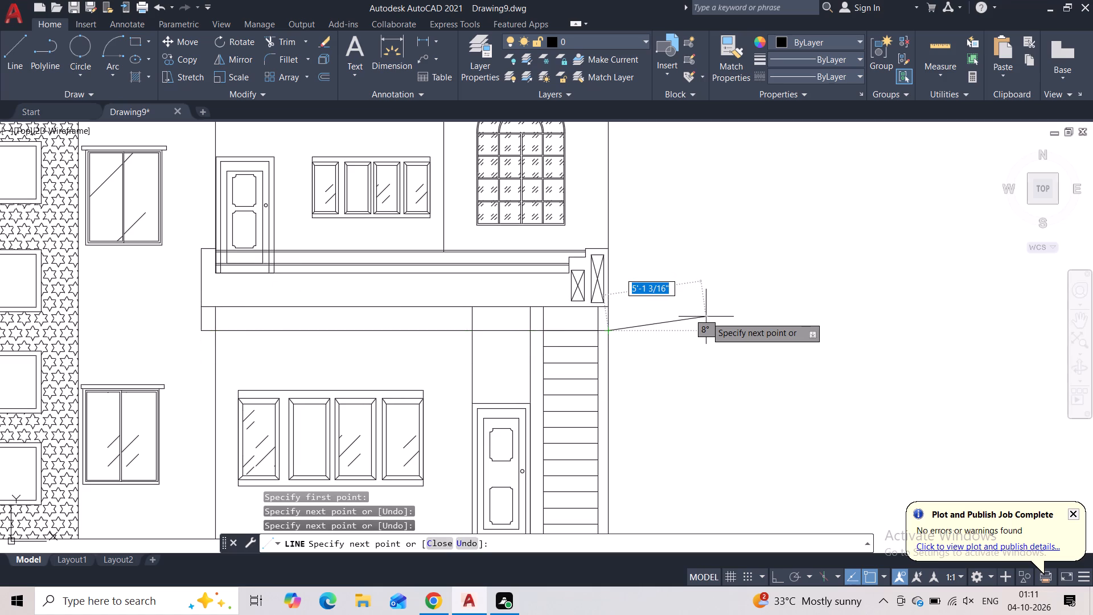
key("Escape")
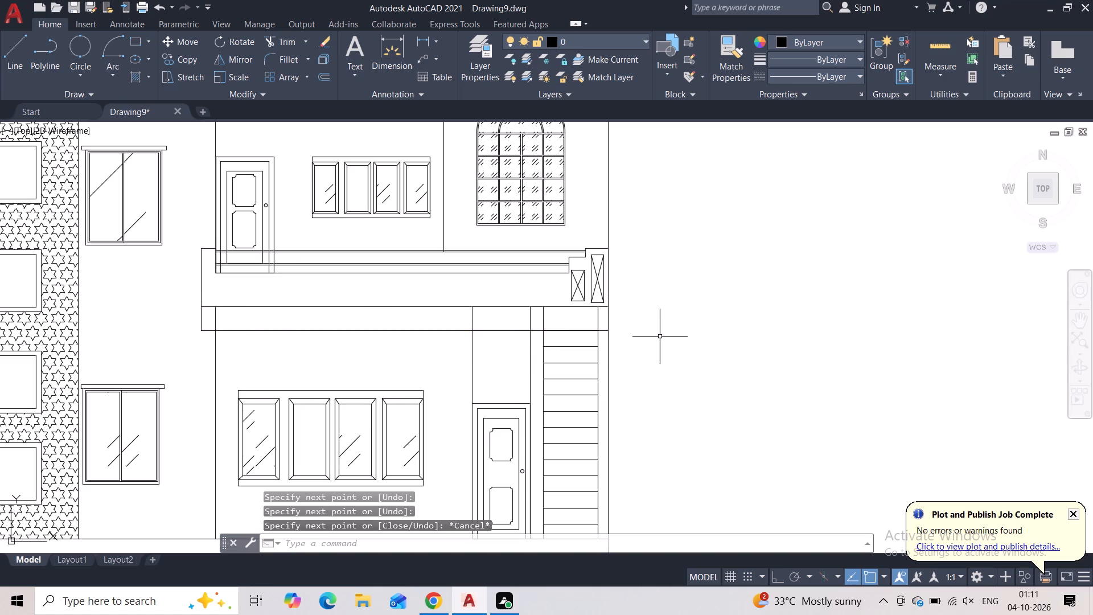
Offset the horizontal line at the bottom of the first-floor balcony band 2" downward.
left_click(445, 309)
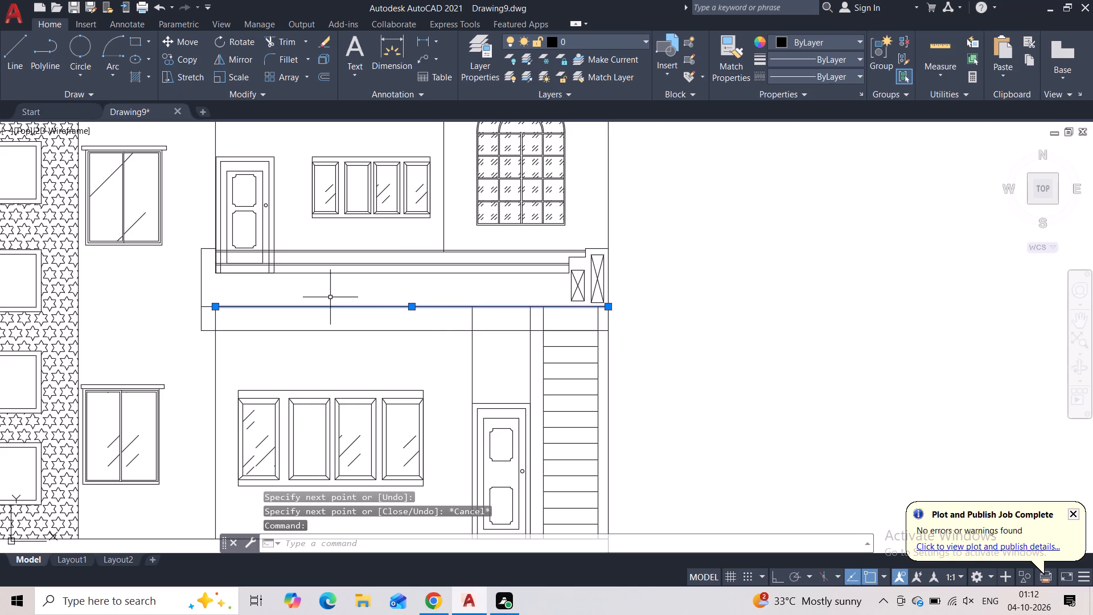
key("Escape")
scroll(344, 288, "down", 1)
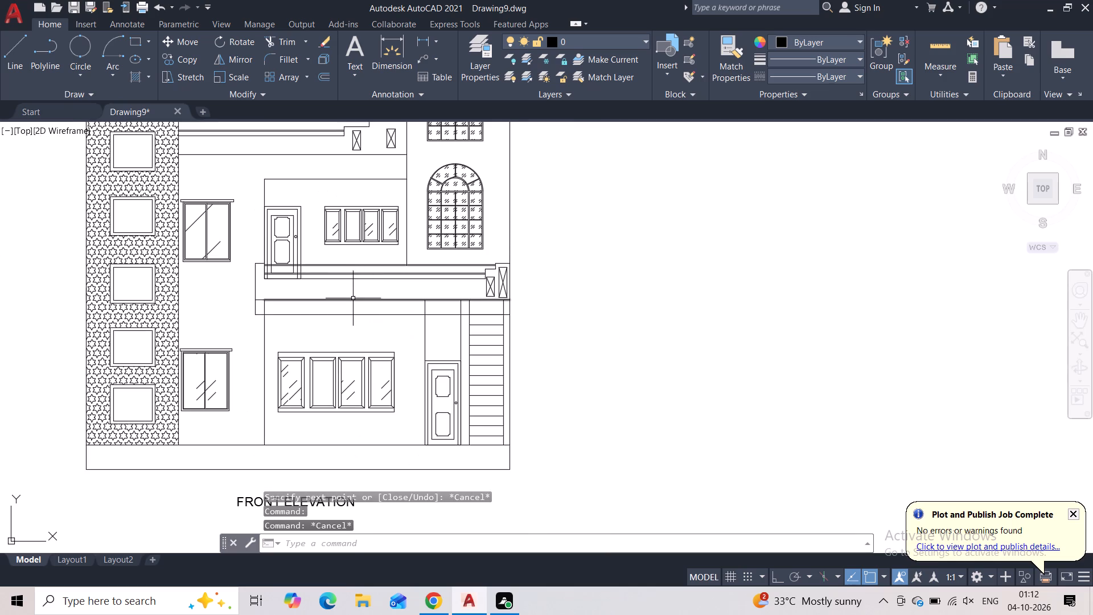
left_click(352, 299)
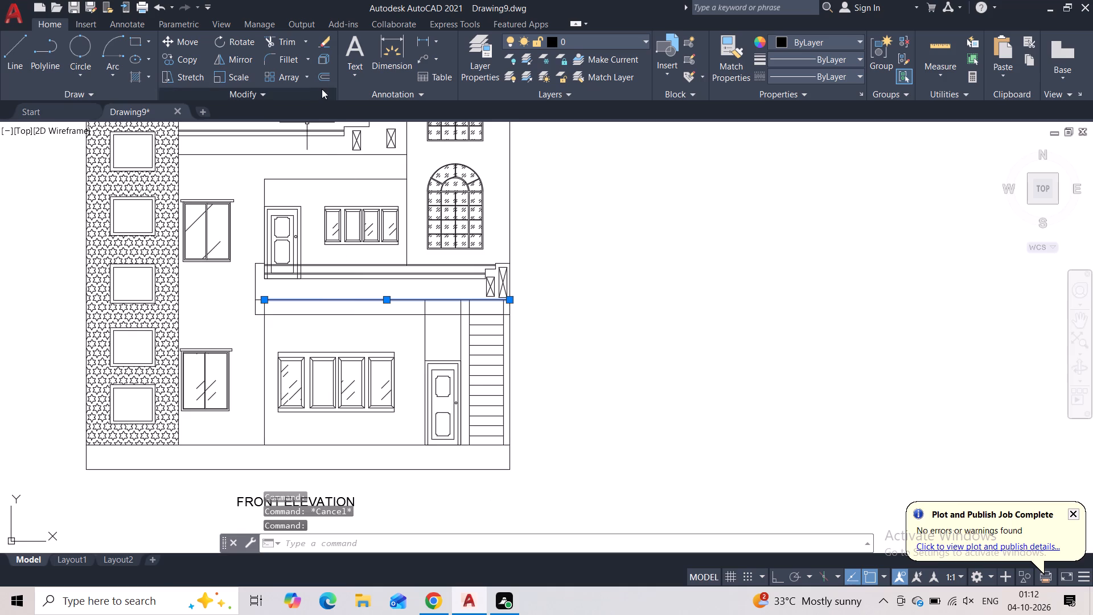
left_click(324, 77)
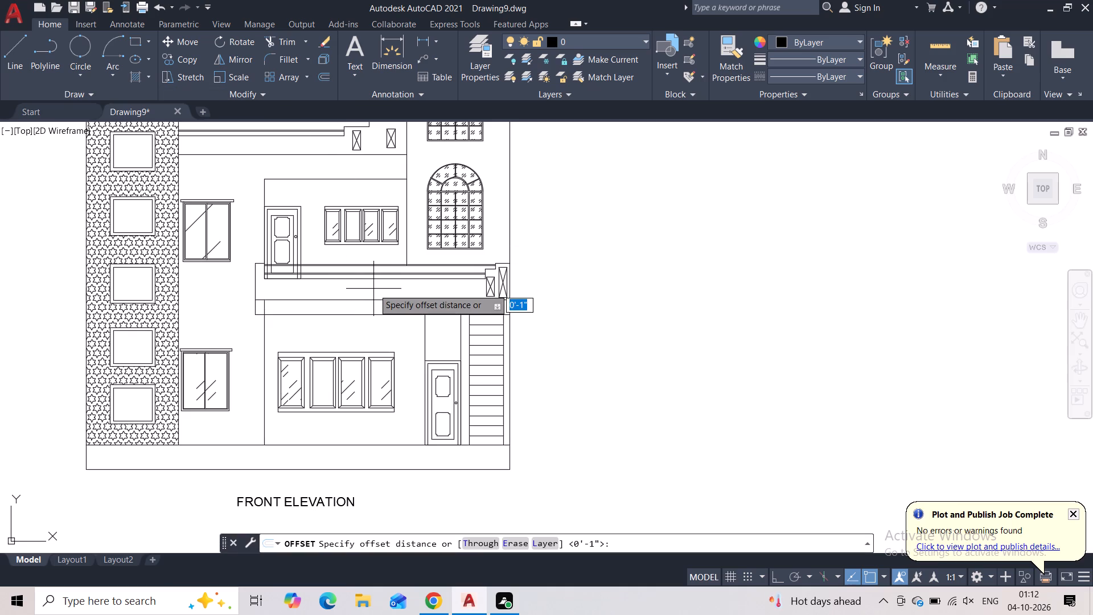
type("2\"")
key("Return")
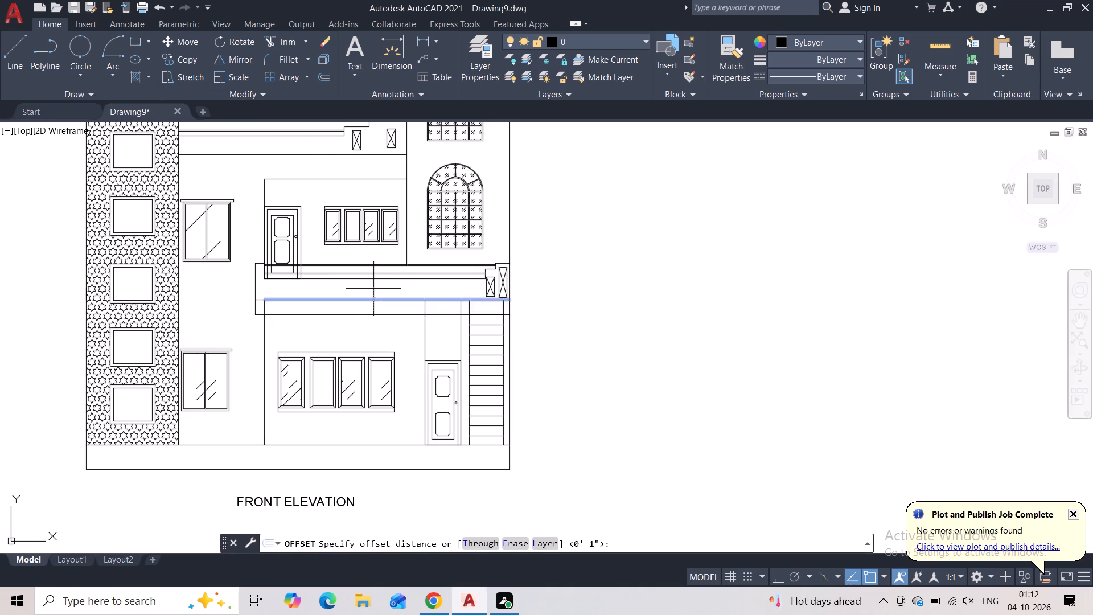
left_click(352, 313)
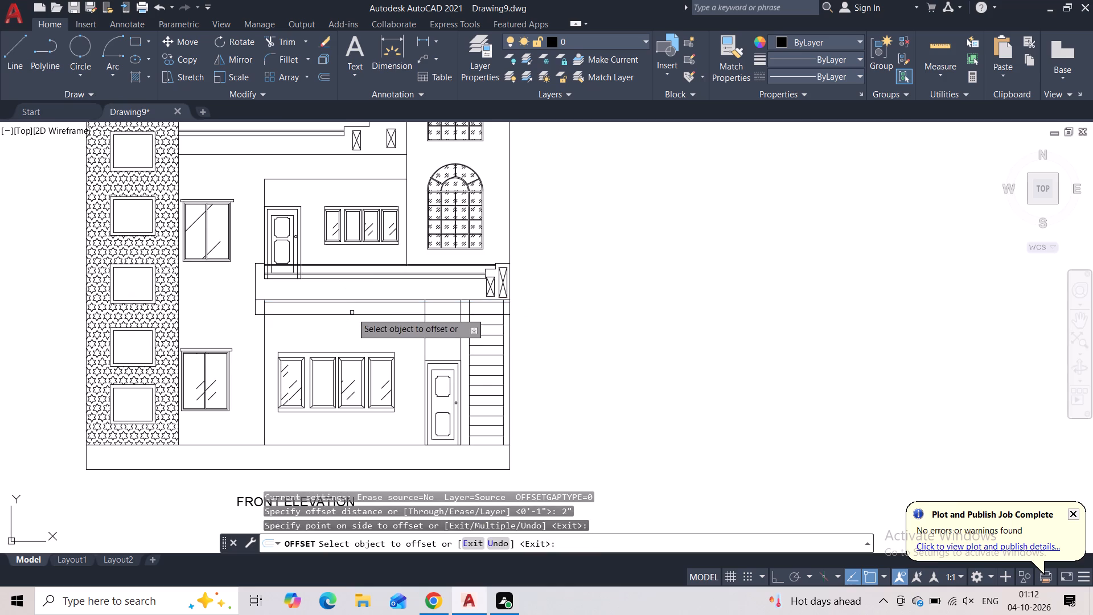
key("Escape")
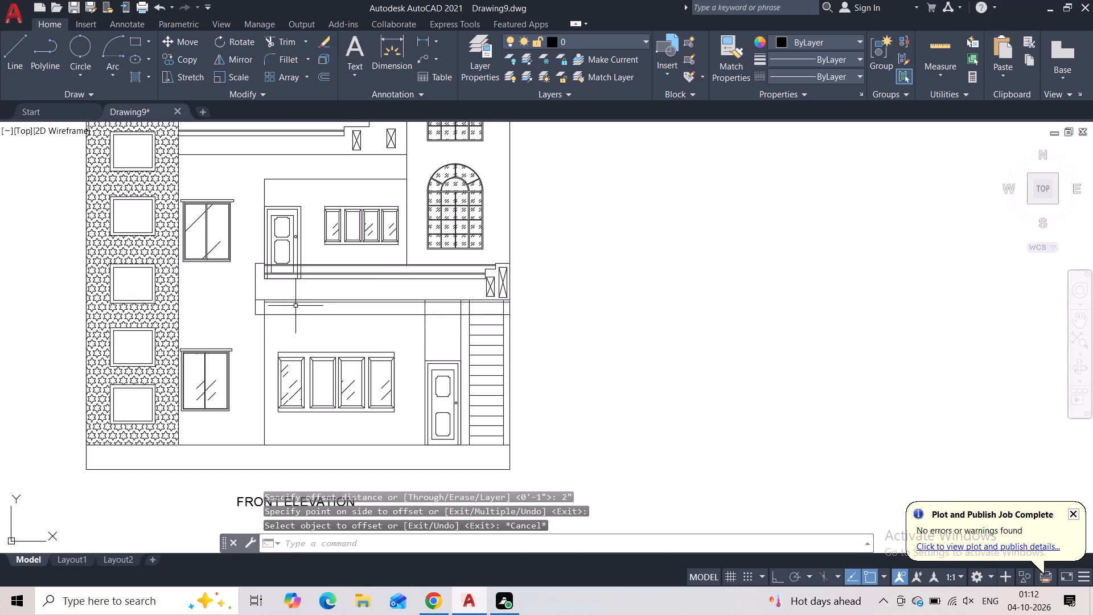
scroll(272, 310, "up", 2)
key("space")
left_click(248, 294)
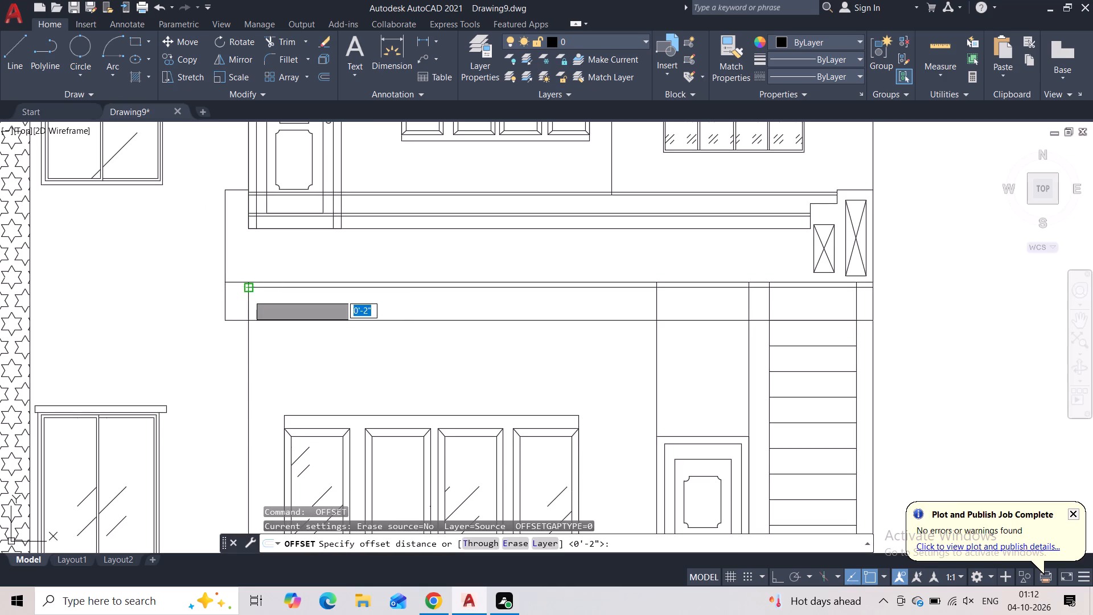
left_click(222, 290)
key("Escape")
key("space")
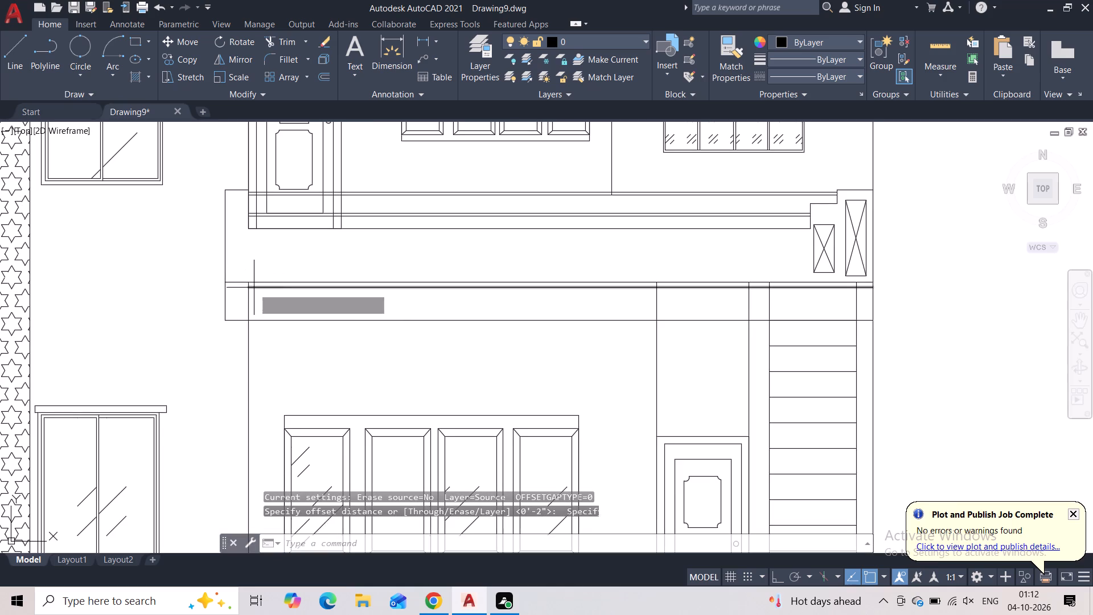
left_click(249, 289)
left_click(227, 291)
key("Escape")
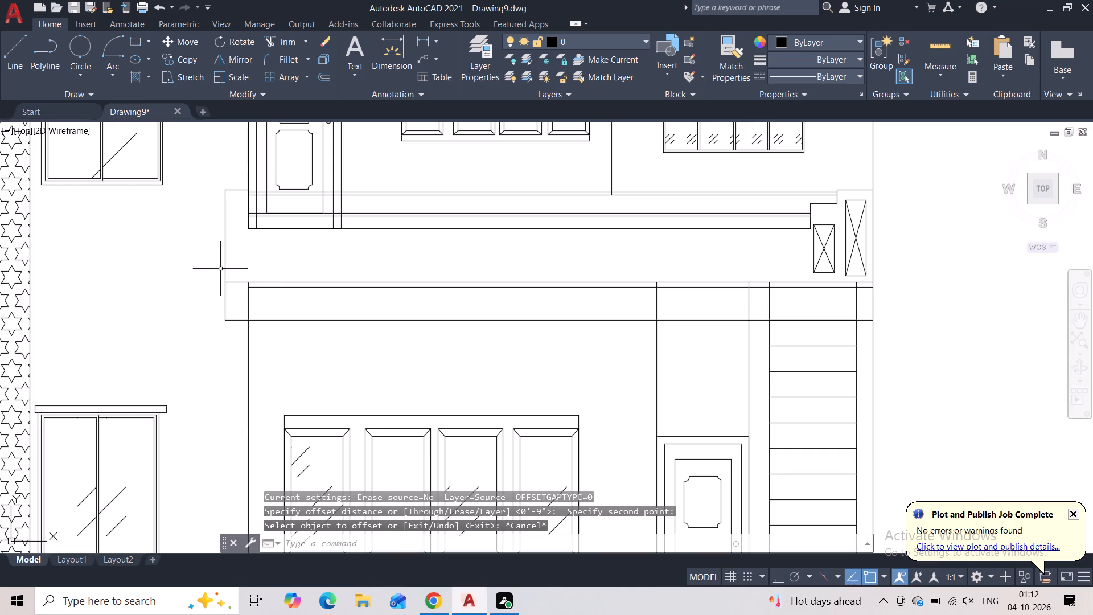
Draw a horizontal line about 9" long extending the new offset line's left end to the balcony's left edge.
left_click(7, 69)
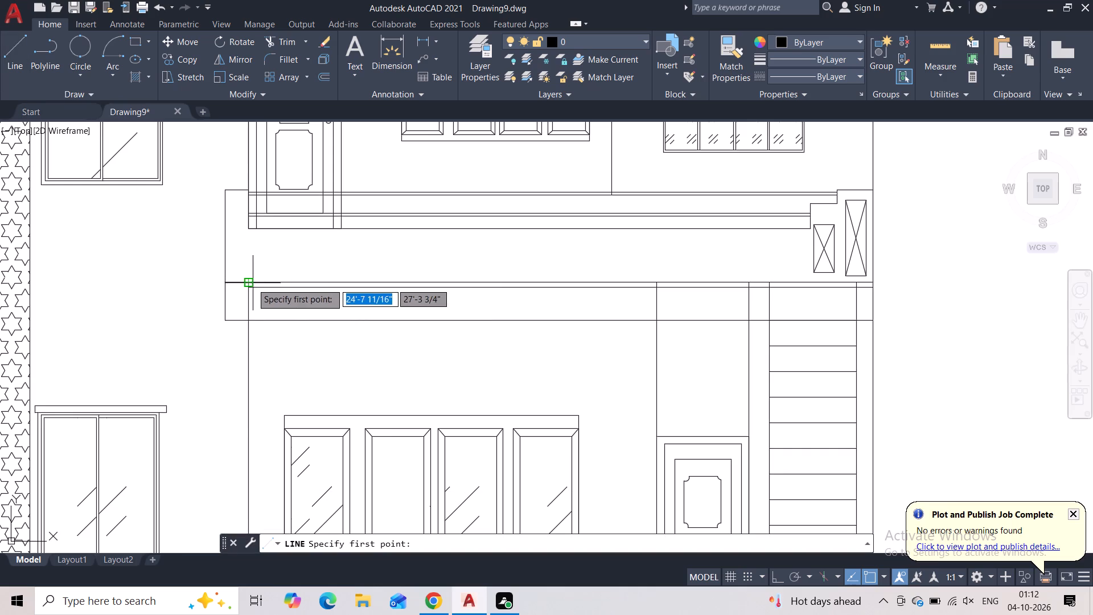
left_click(249, 288)
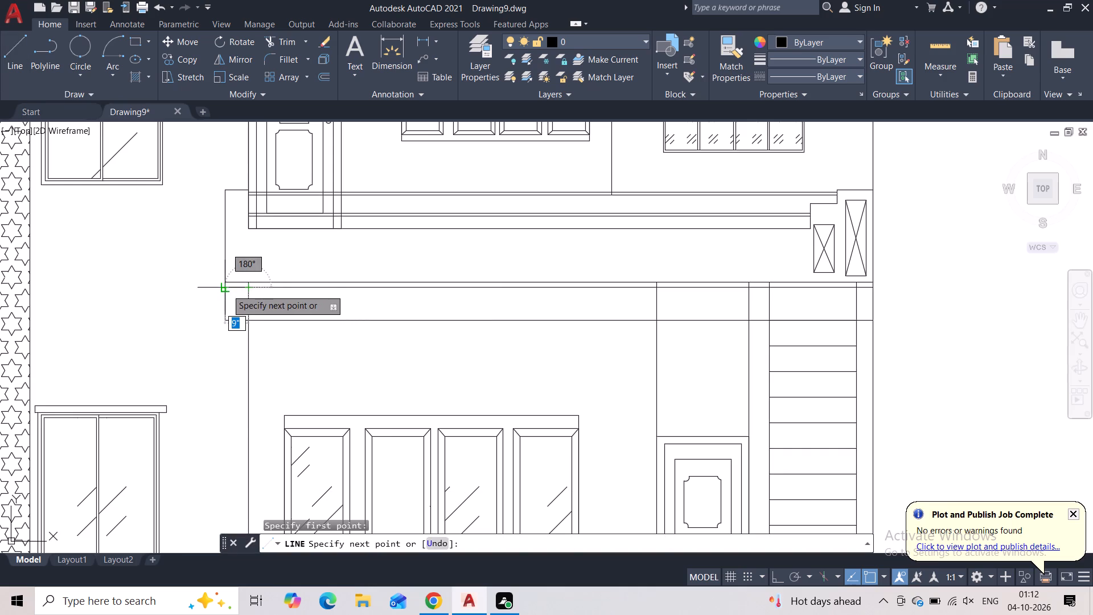
left_click(227, 289)
key("Escape")
Trim the wall, door-bay and stair vertical lines crossing the slab band below the balcony, including the left wall line's piece in the 2" strip.
scroll(771, 325, "down", 1)
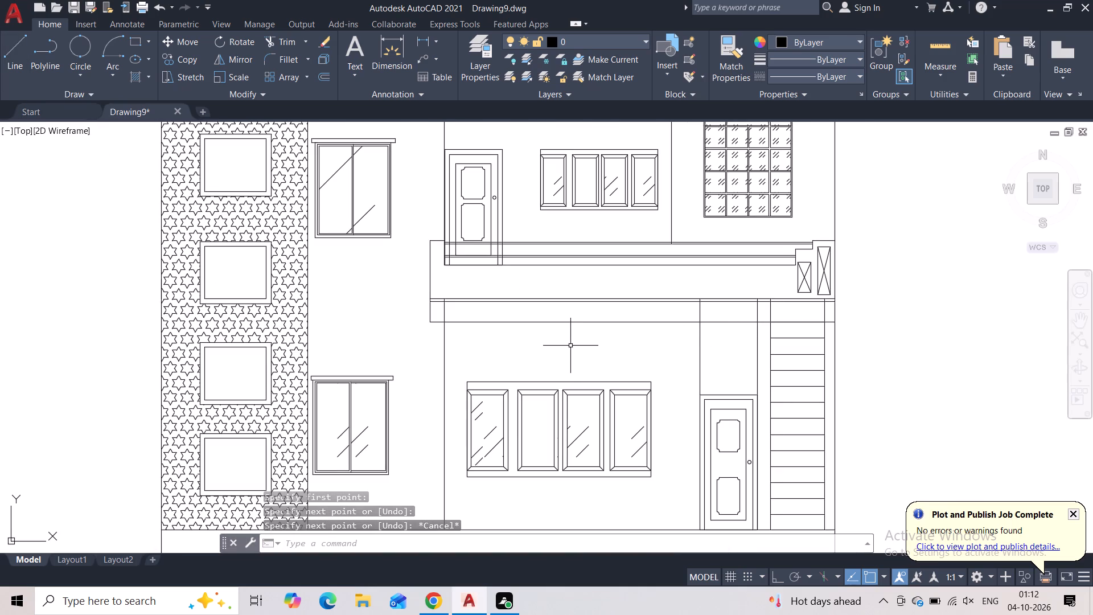
scroll(478, 313, "up", 2)
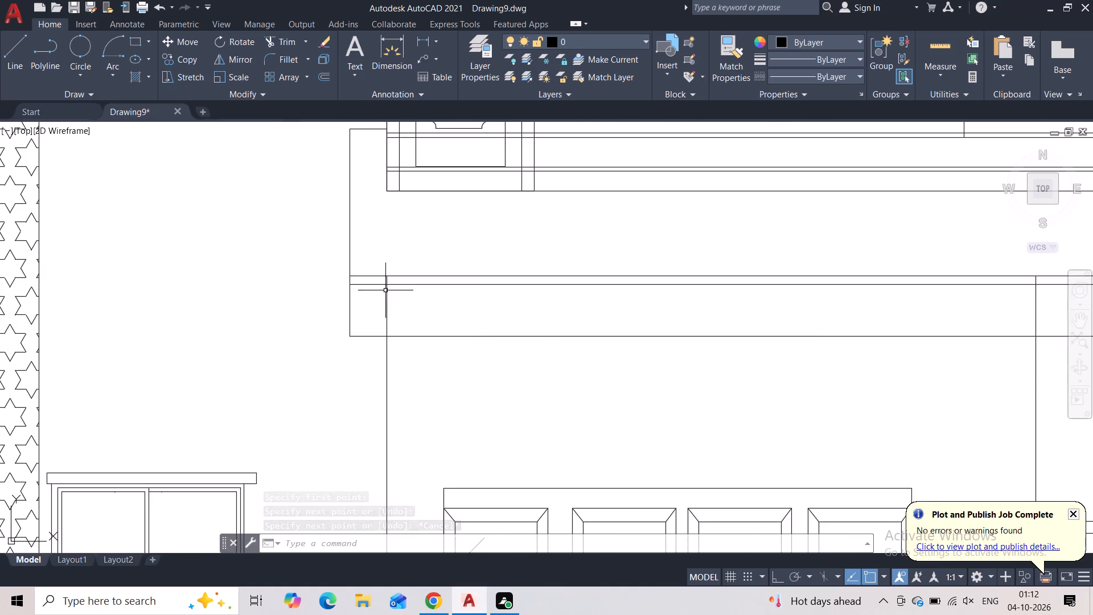
left_click(277, 46)
scroll(385, 287, "up", 2)
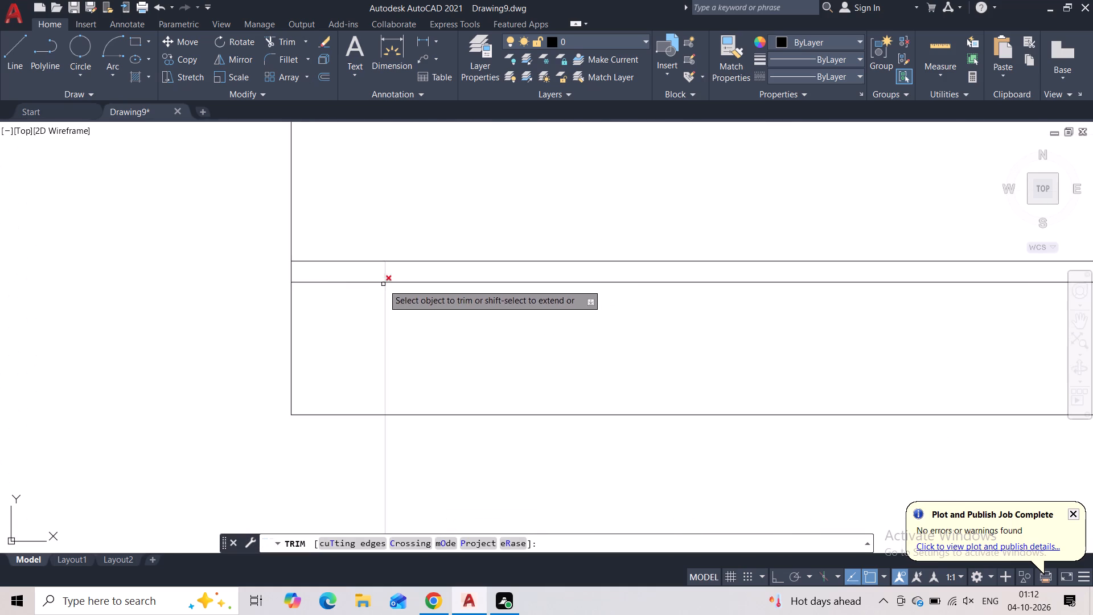
left_click_drag(373, 274, 397, 276)
left_click_drag(397, 323, 379, 329)
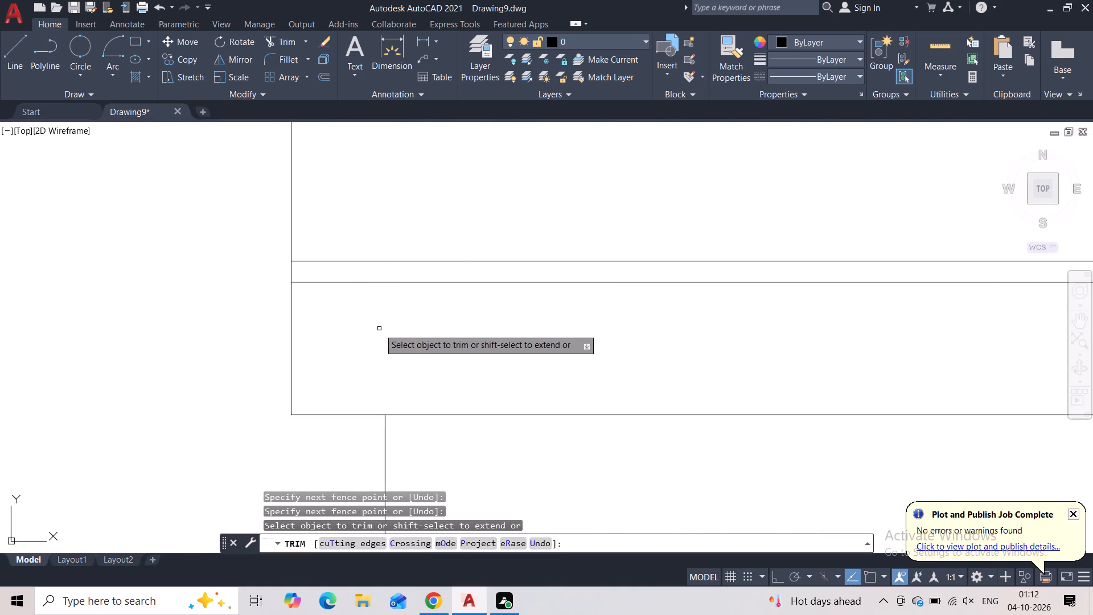
scroll(402, 324, "down", 3)
middle_click_drag(694, 385, 461, 353)
left_click_drag(576, 300, 560, 303)
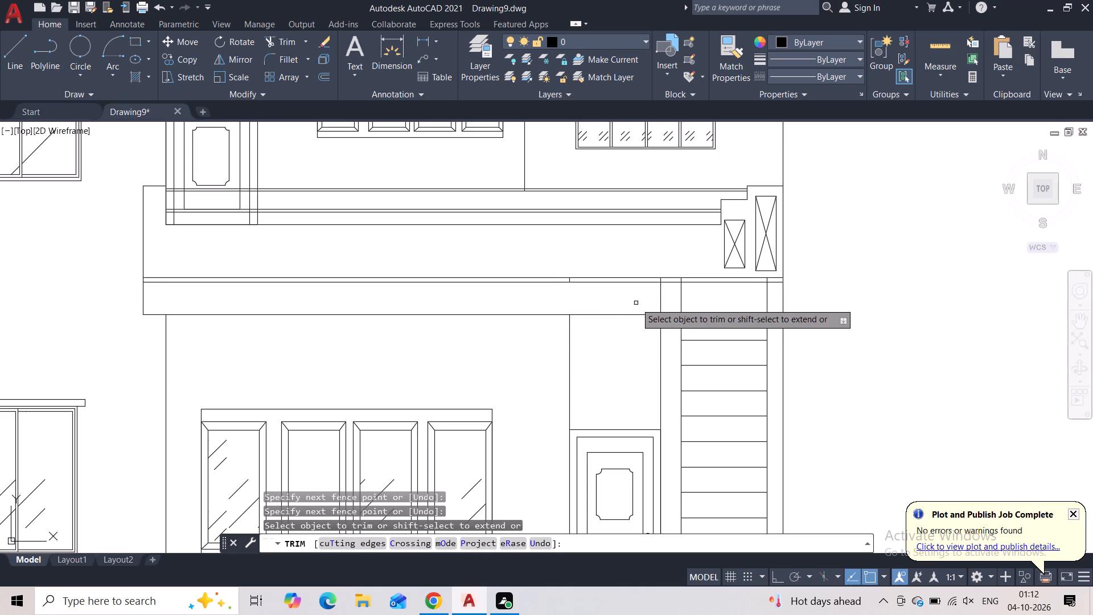
left_click_drag(641, 303, 766, 302)
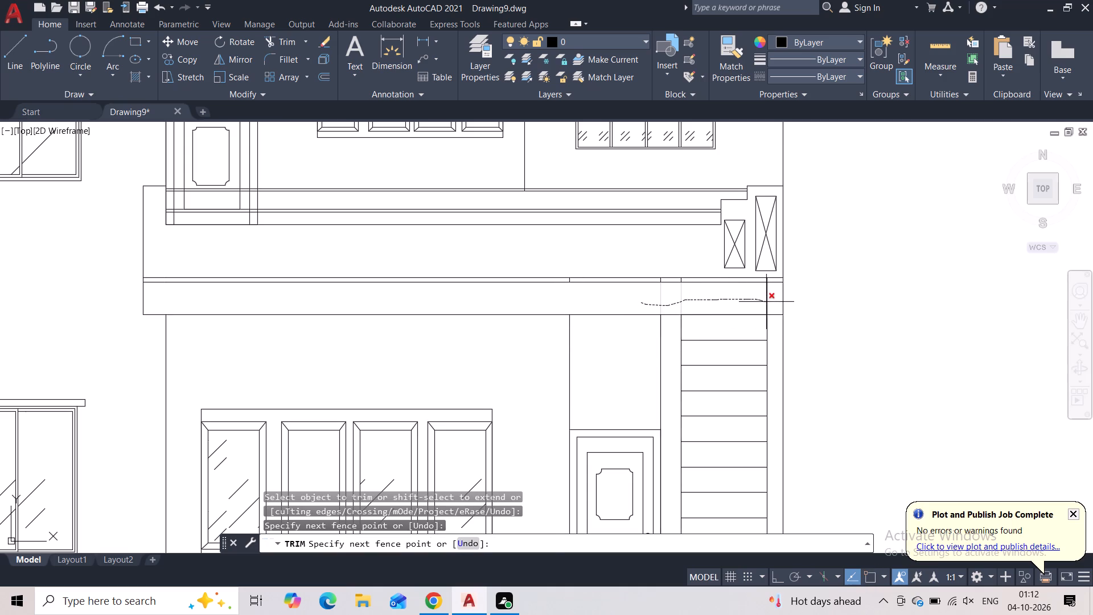
left_click_drag(766, 302, 769, 302)
Trim the leftover vertical stubs at the door bay and staircase inside the narrow 2" strip under the balcony.
scroll(599, 342, "down", 2)
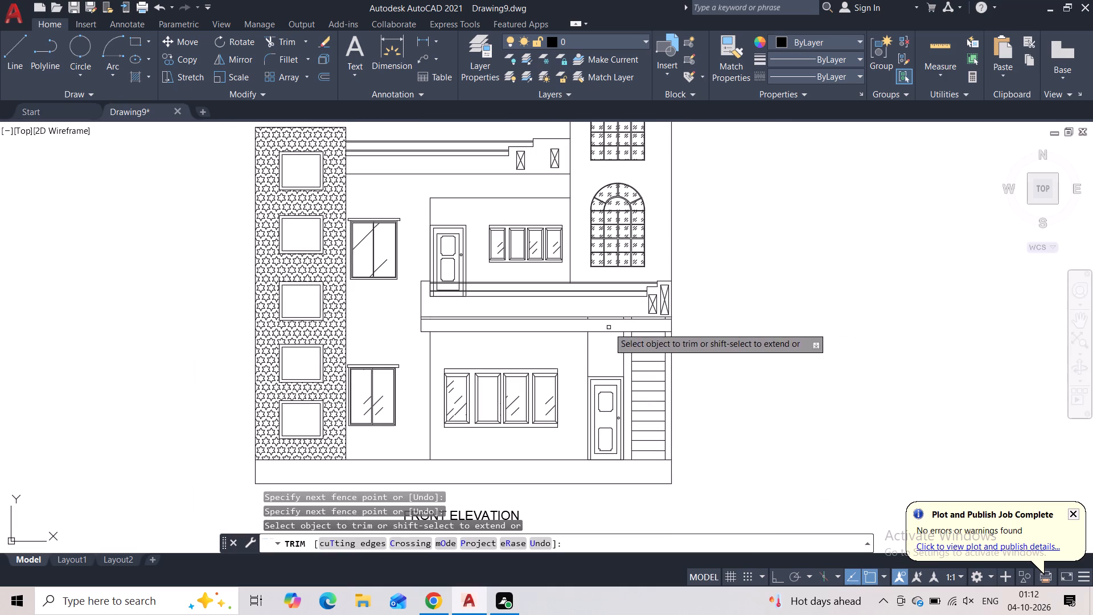
scroll(607, 327, "up", 3)
scroll(500, 281, "up", 3)
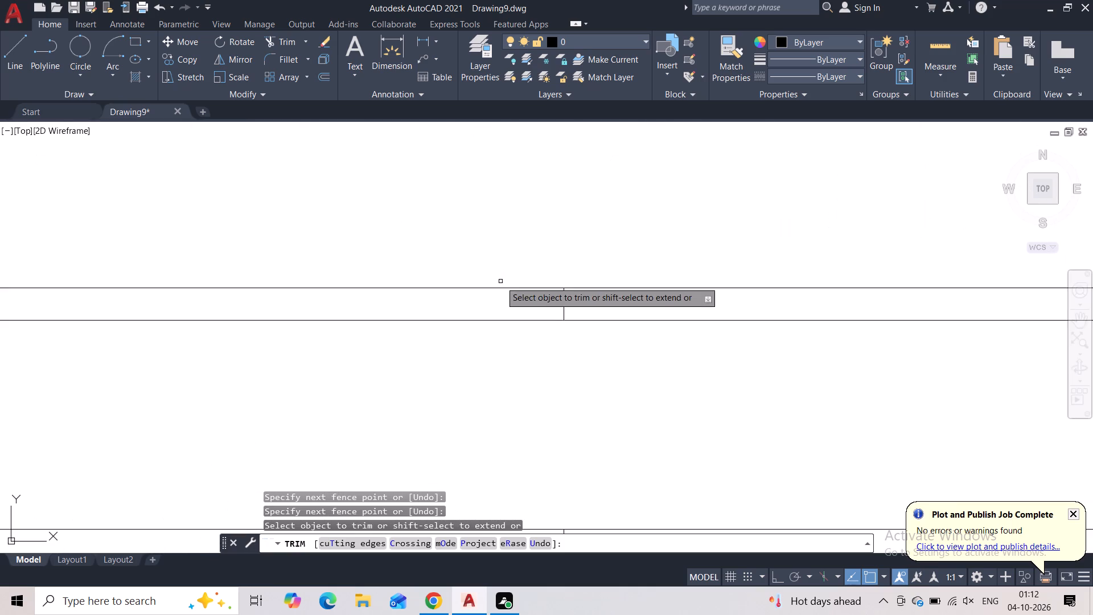
left_click_drag(587, 305, 547, 307)
scroll(666, 345, "down", 1)
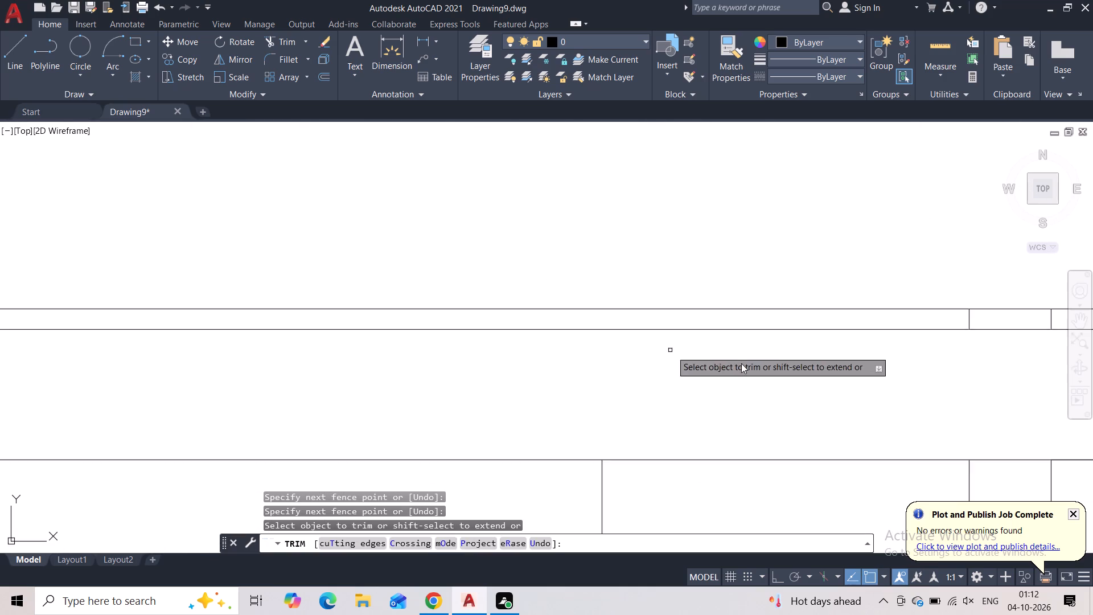
scroll(742, 367, "down", 1)
middle_click_drag(734, 368, 480, 355)
scroll(651, 320, "up", 3)
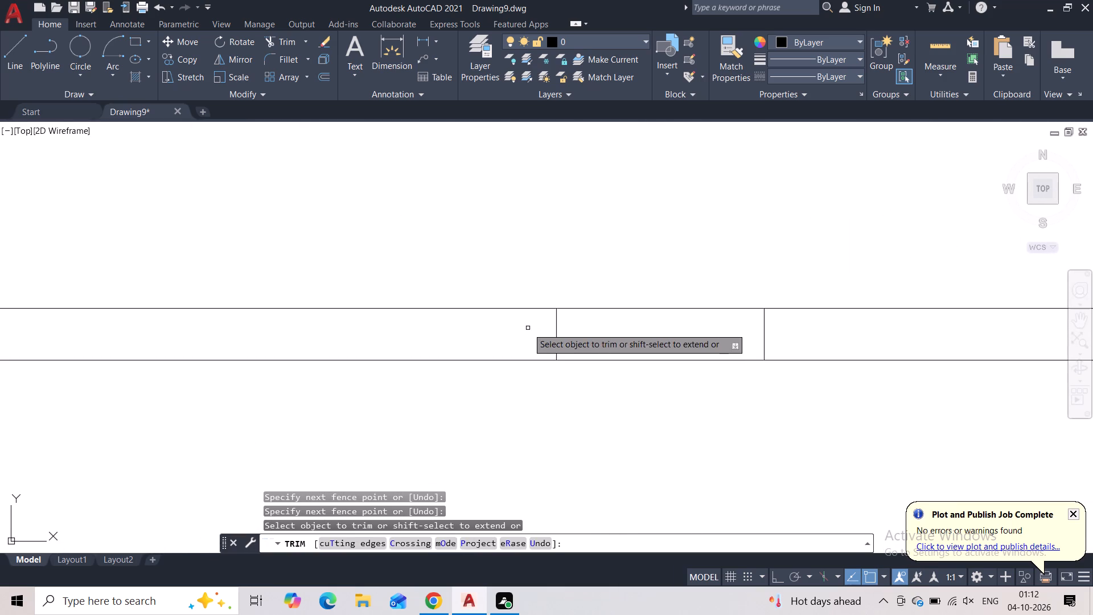
left_click_drag(528, 330, 771, 330)
scroll(770, 330, "down", 4)
middle_click_drag(789, 375, 602, 379)
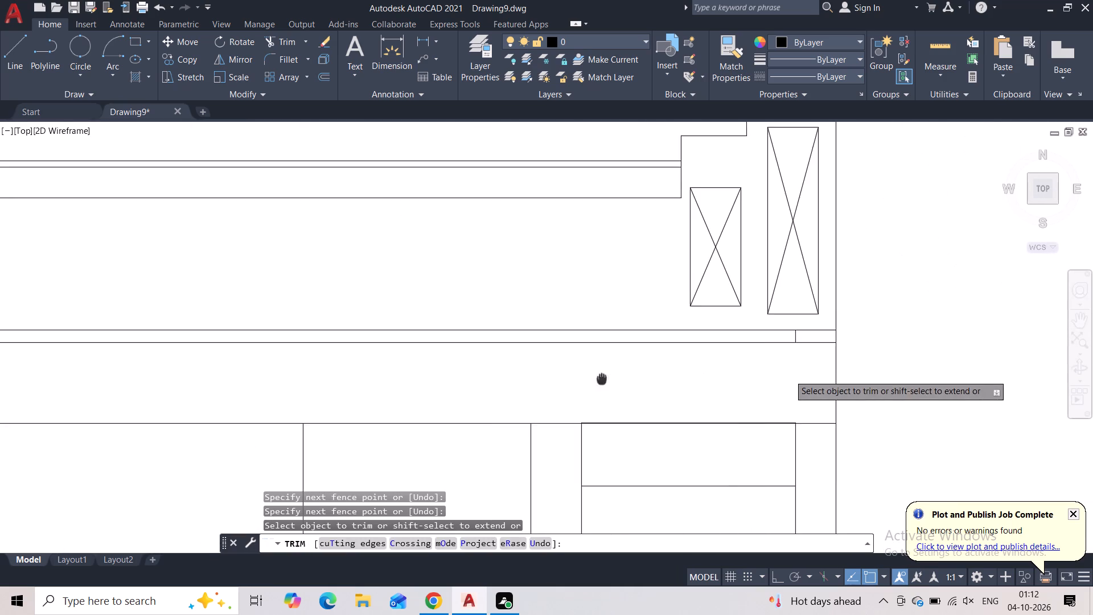
scroll(765, 350, "up", 2)
left_click_drag(865, 315, 816, 319)
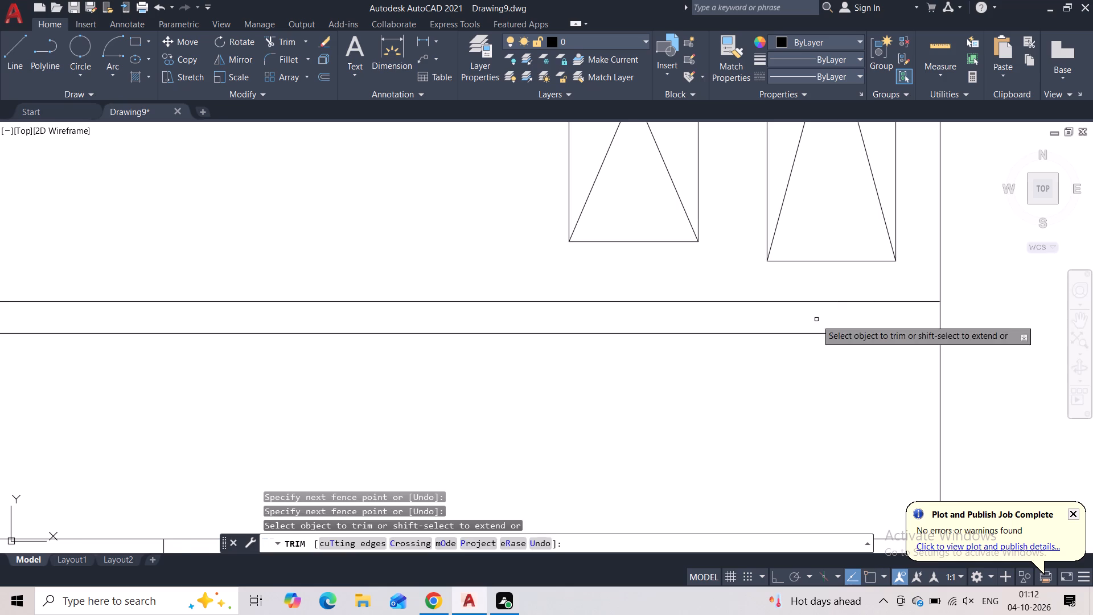
scroll(816, 319, "down", 4)
scroll(720, 350, "down", 1)
middle_click_drag(719, 350, 830, 308)
scroll(827, 306, "down", 2)
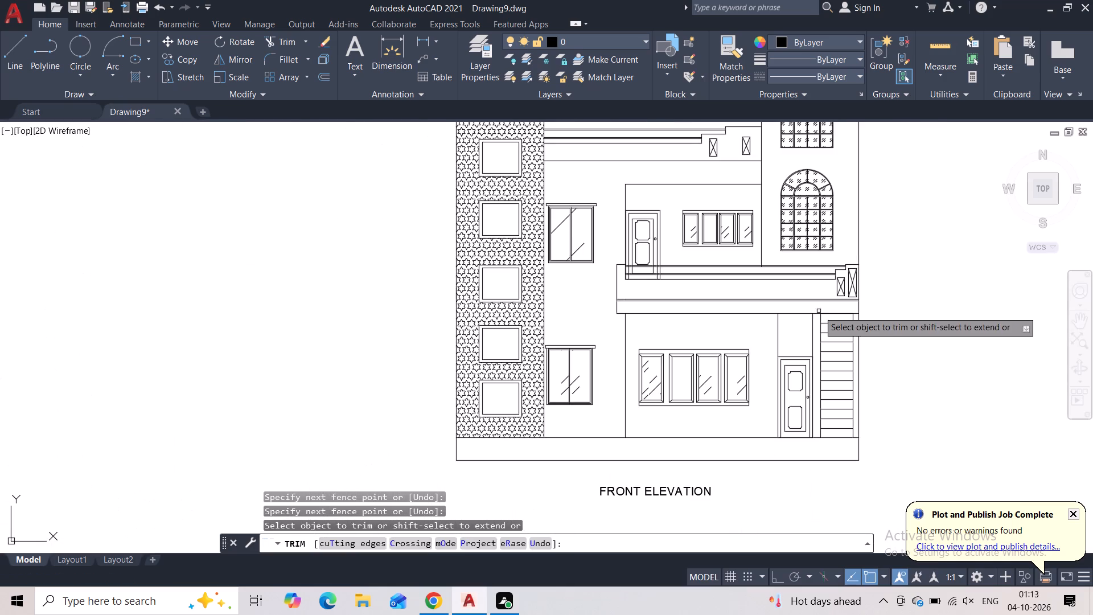
middle_click_drag(897, 278, 887, 313)
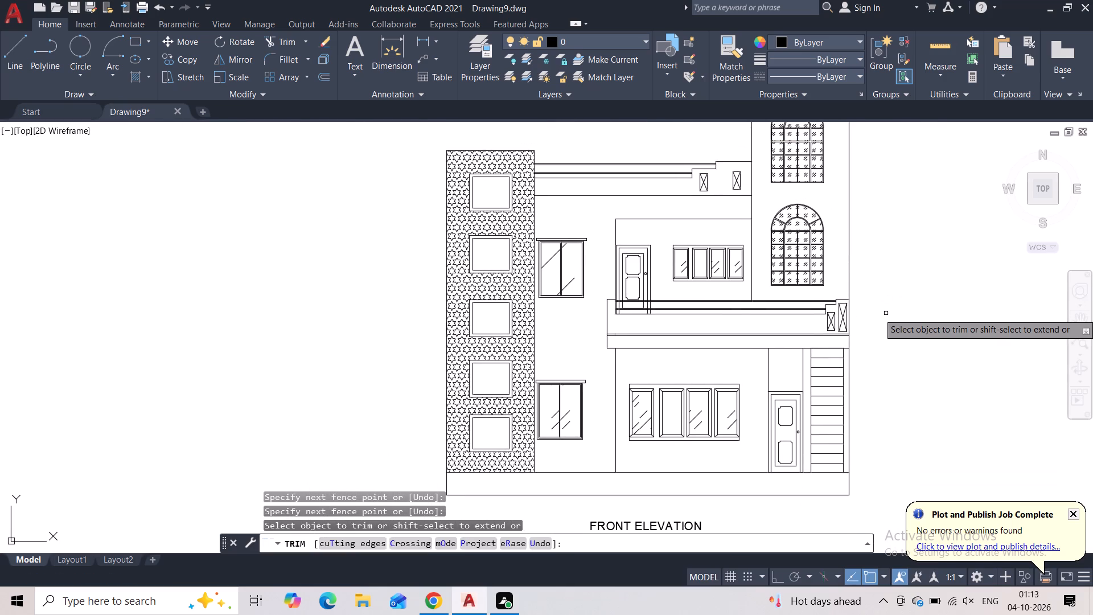
key("Escape")
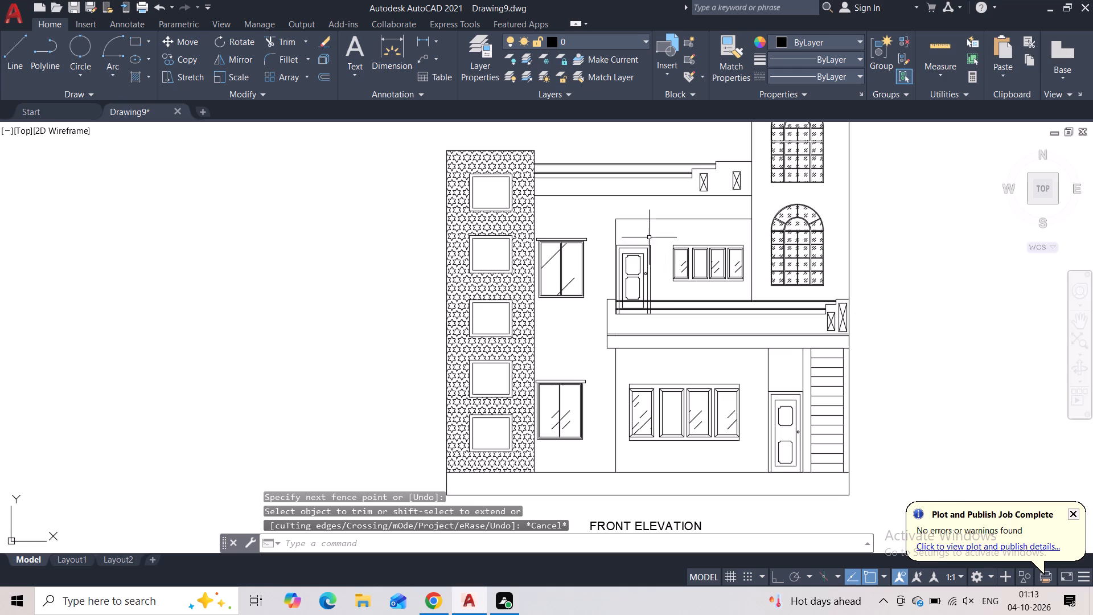
Offset the horizontal line below the upper roof parapet, beside the star-patterned tower, 2" upward.
middle_click_drag(600, 210, 606, 296)
scroll(605, 290, "up", 2)
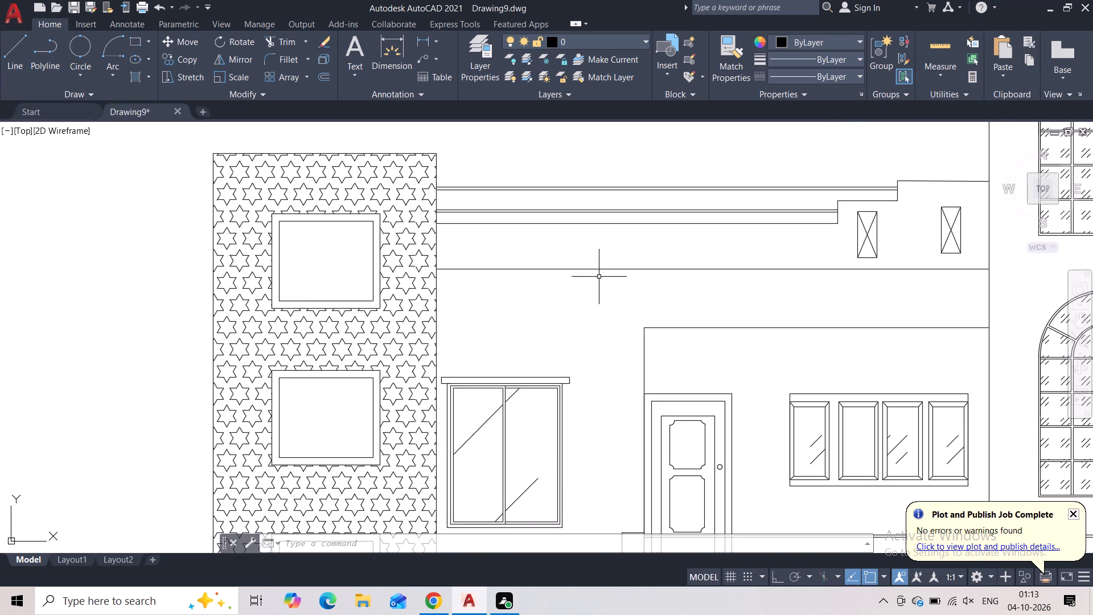
left_click(594, 270)
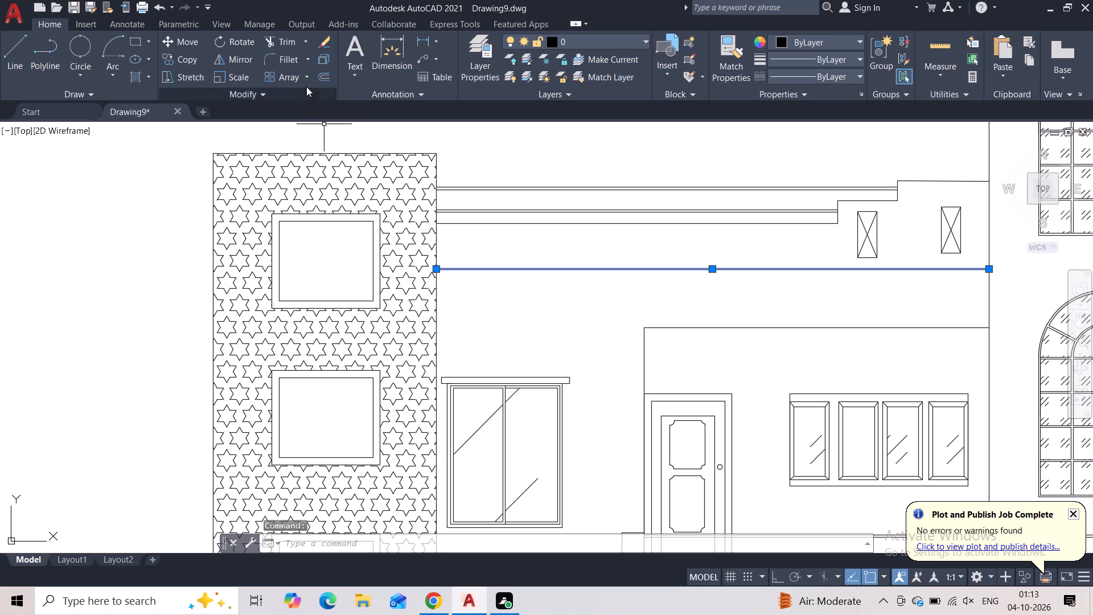
left_click(317, 78)
type("2\"")
key("Return")
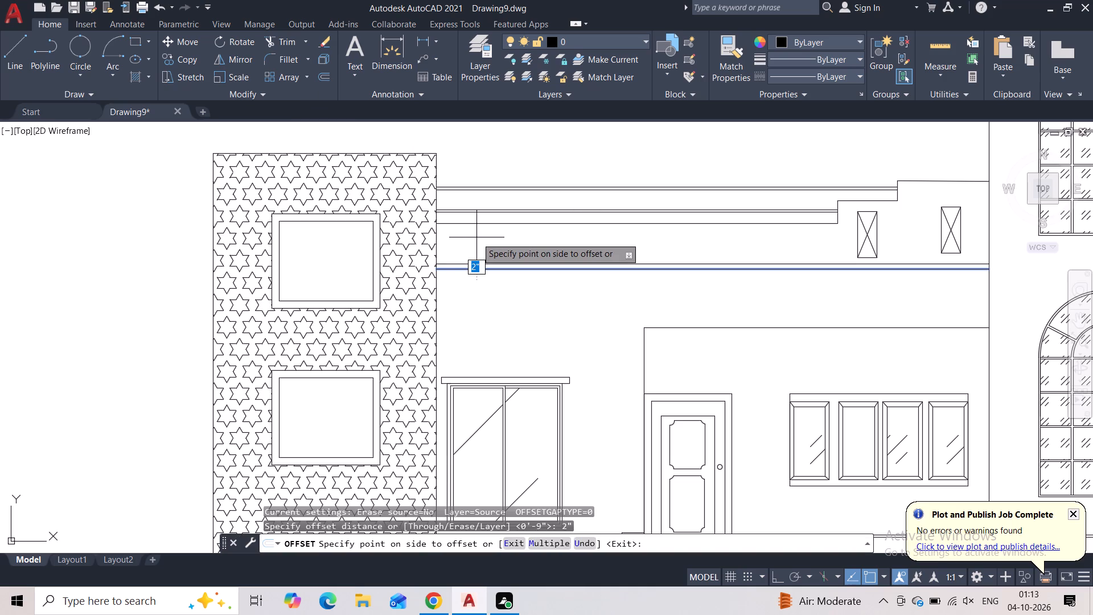
left_click(476, 237)
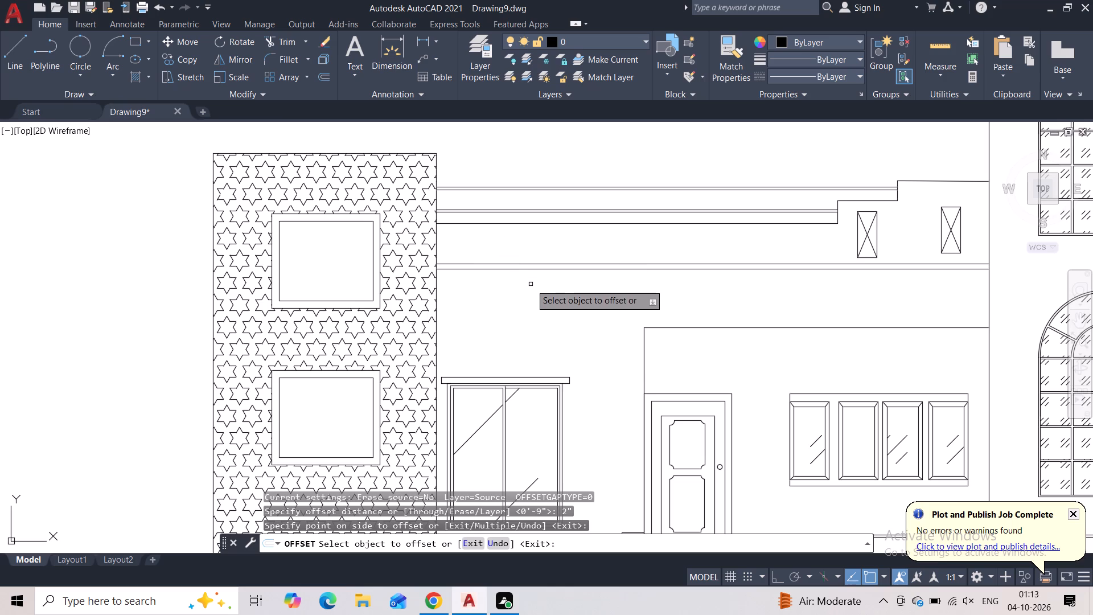
key("Escape")
Save the drawing.
scroll(531, 287, "down", 1)
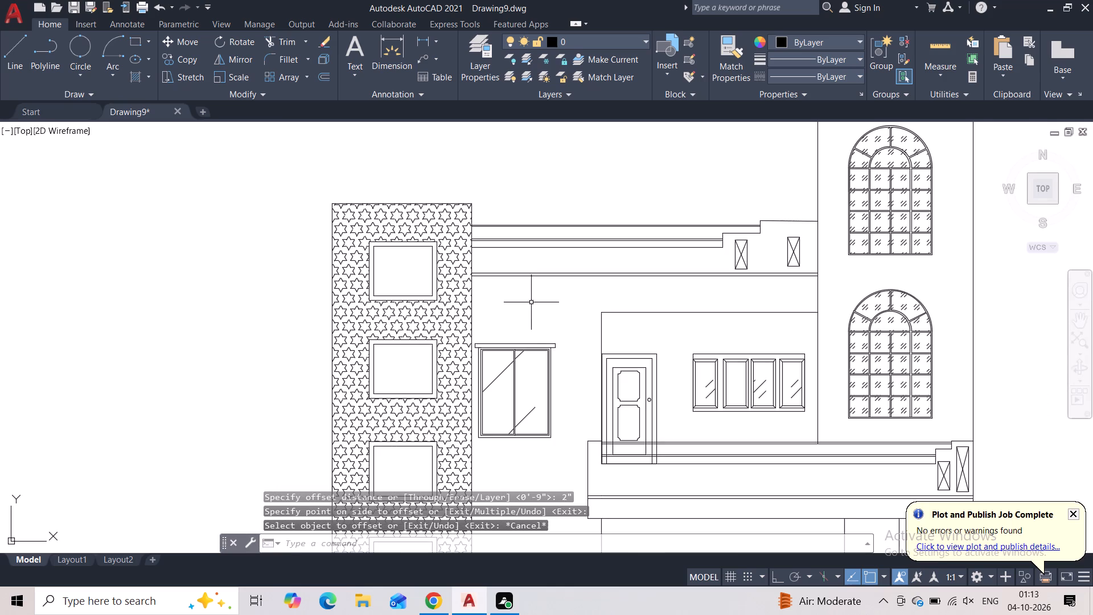
scroll(528, 313, "down", 1)
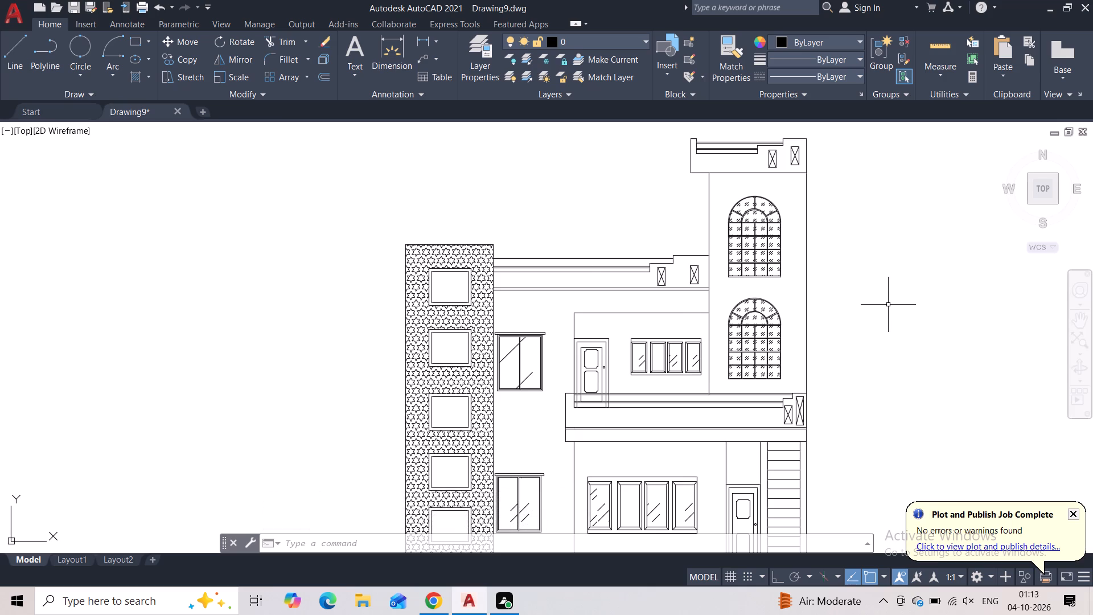
scroll(886, 307, "down", 1)
middle_click_drag(881, 324, 869, 290)
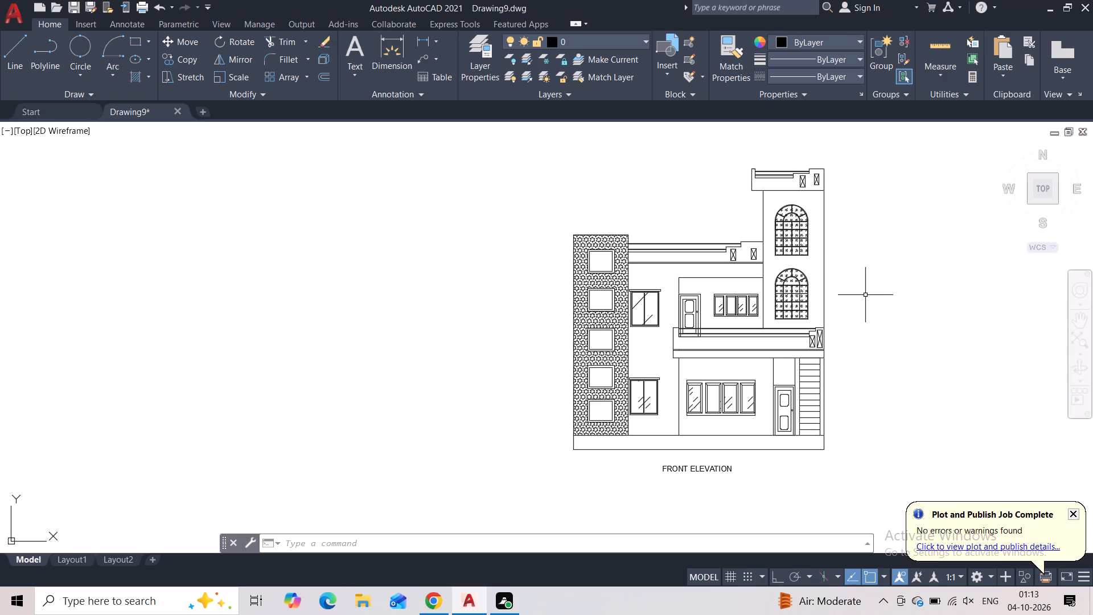
left_click(73, 11)
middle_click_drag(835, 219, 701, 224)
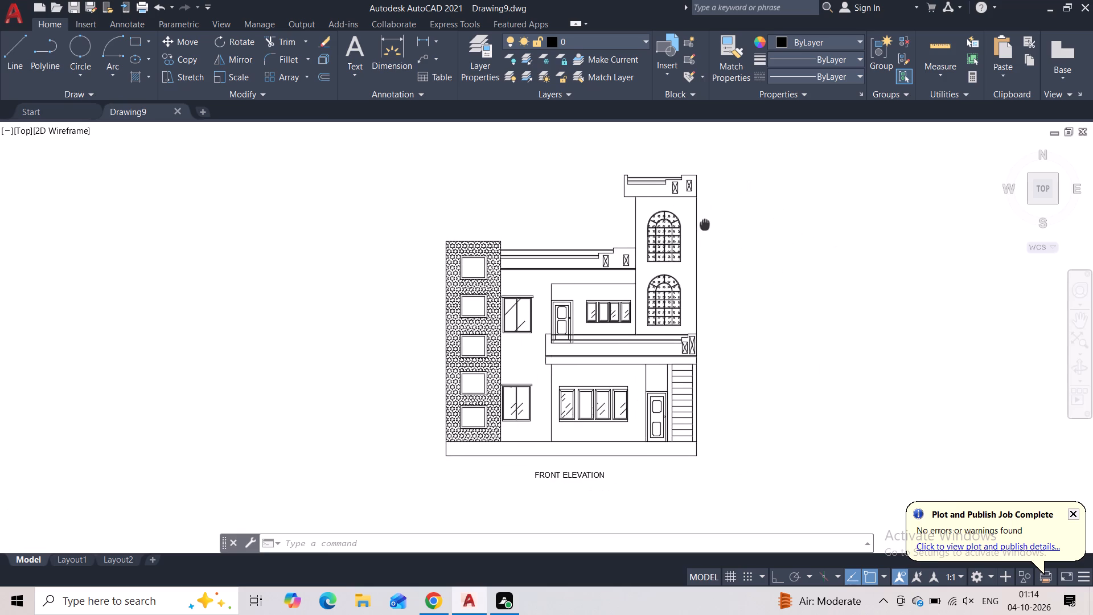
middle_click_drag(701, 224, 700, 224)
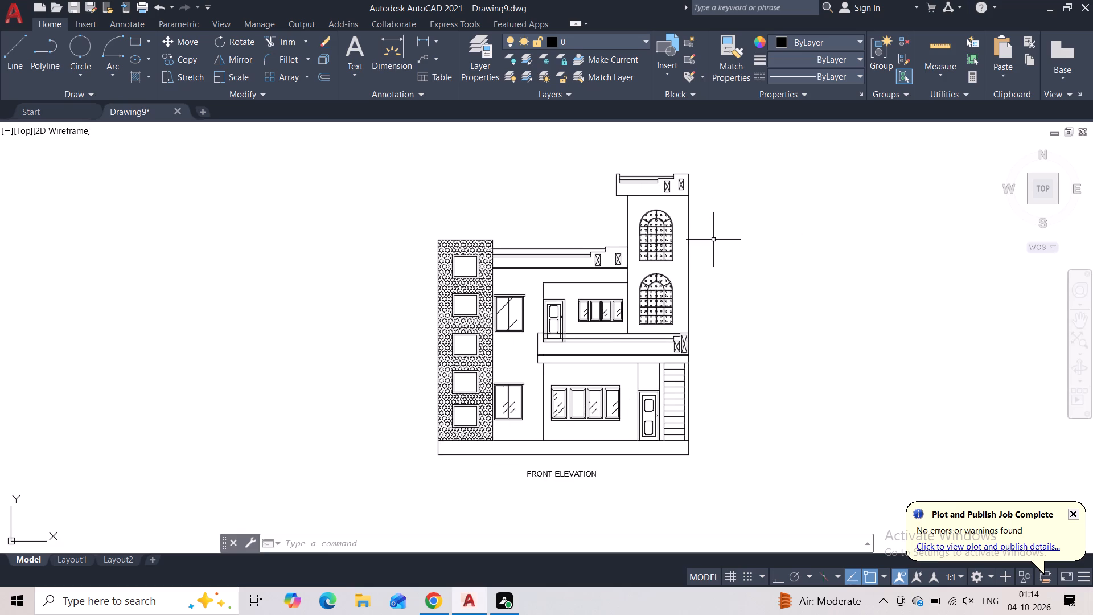
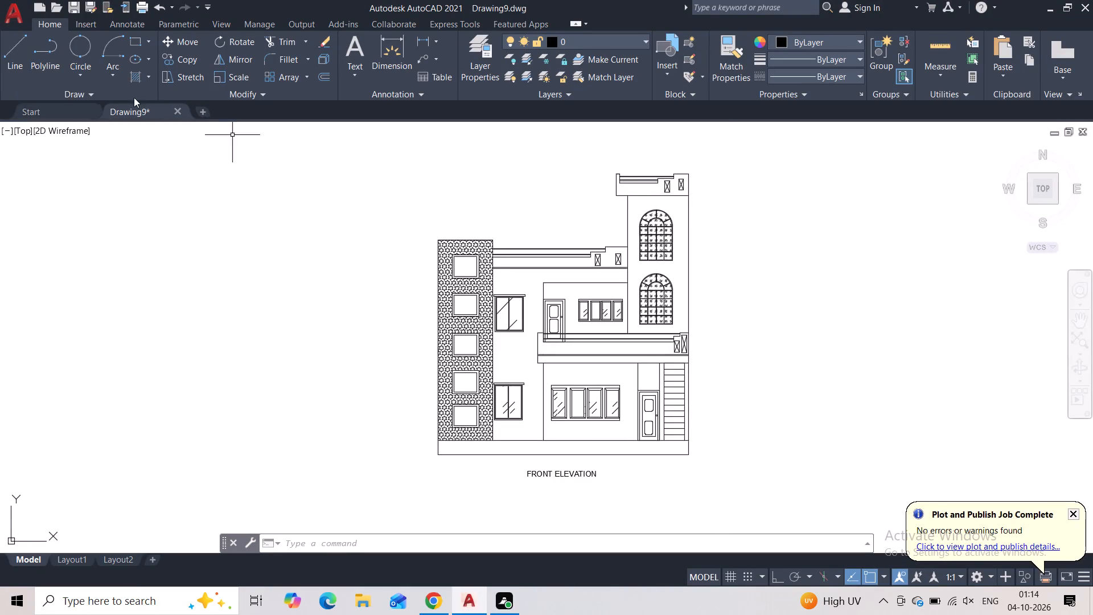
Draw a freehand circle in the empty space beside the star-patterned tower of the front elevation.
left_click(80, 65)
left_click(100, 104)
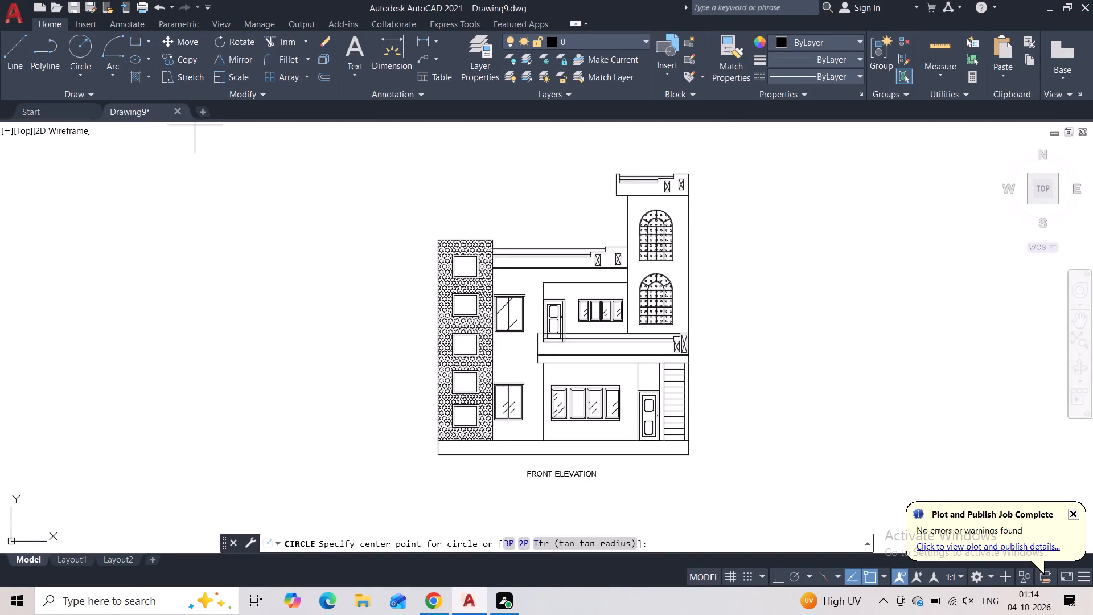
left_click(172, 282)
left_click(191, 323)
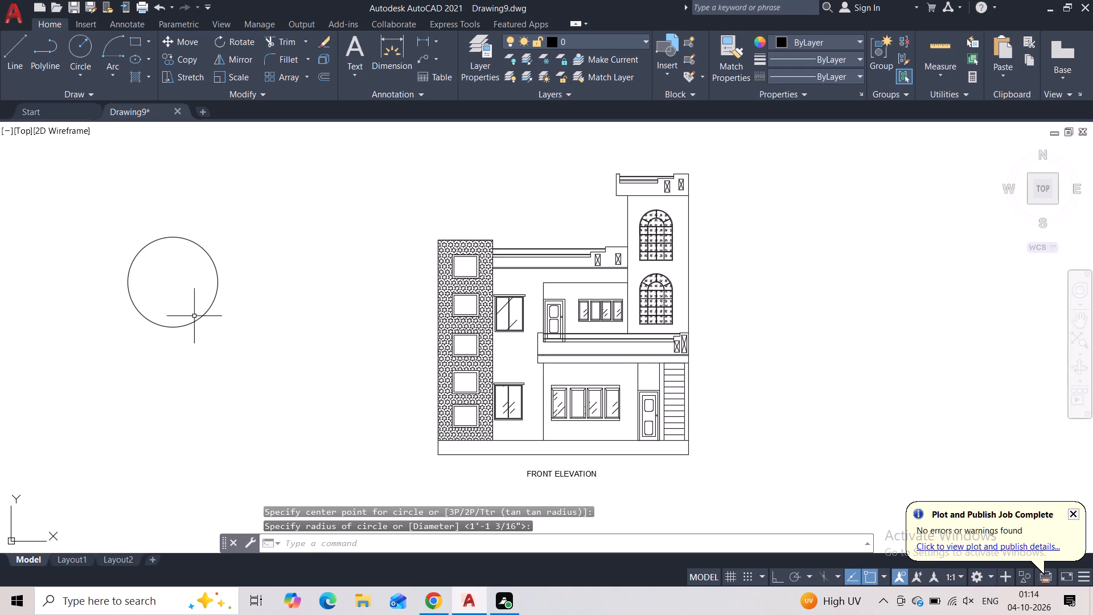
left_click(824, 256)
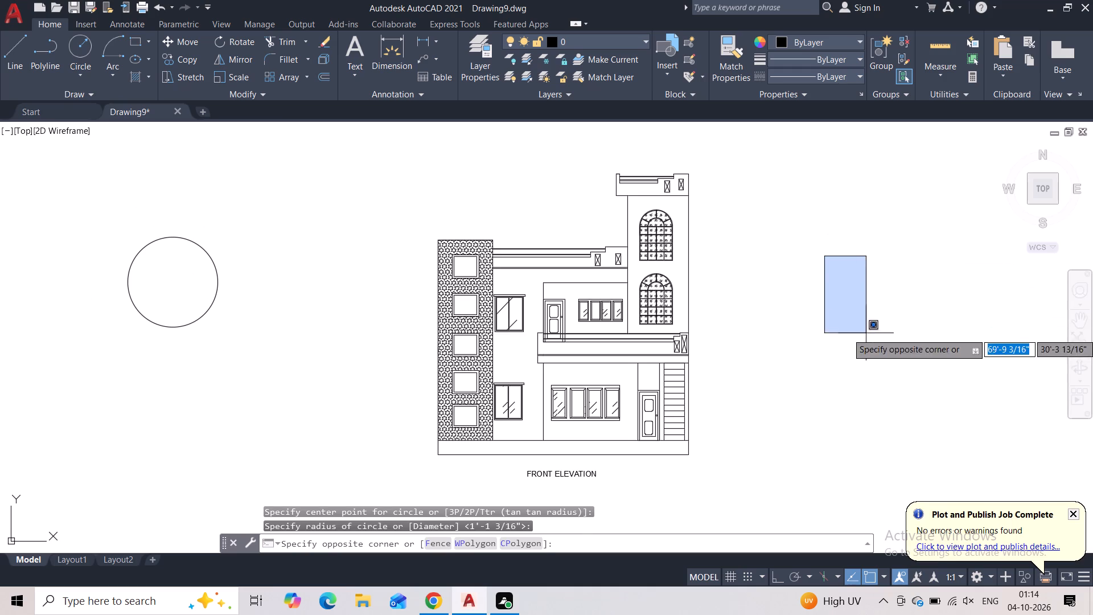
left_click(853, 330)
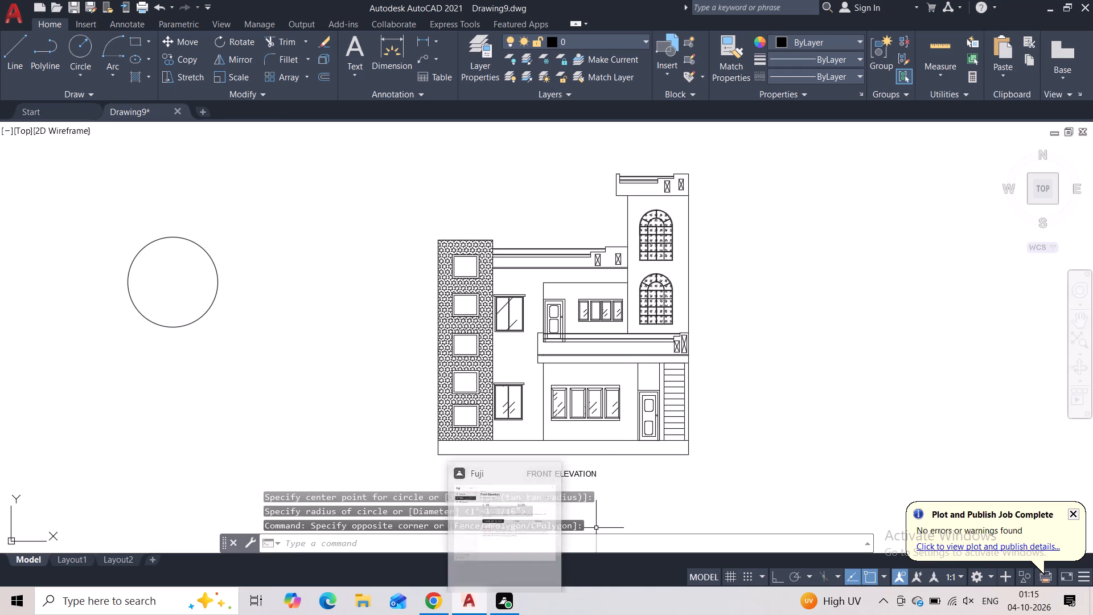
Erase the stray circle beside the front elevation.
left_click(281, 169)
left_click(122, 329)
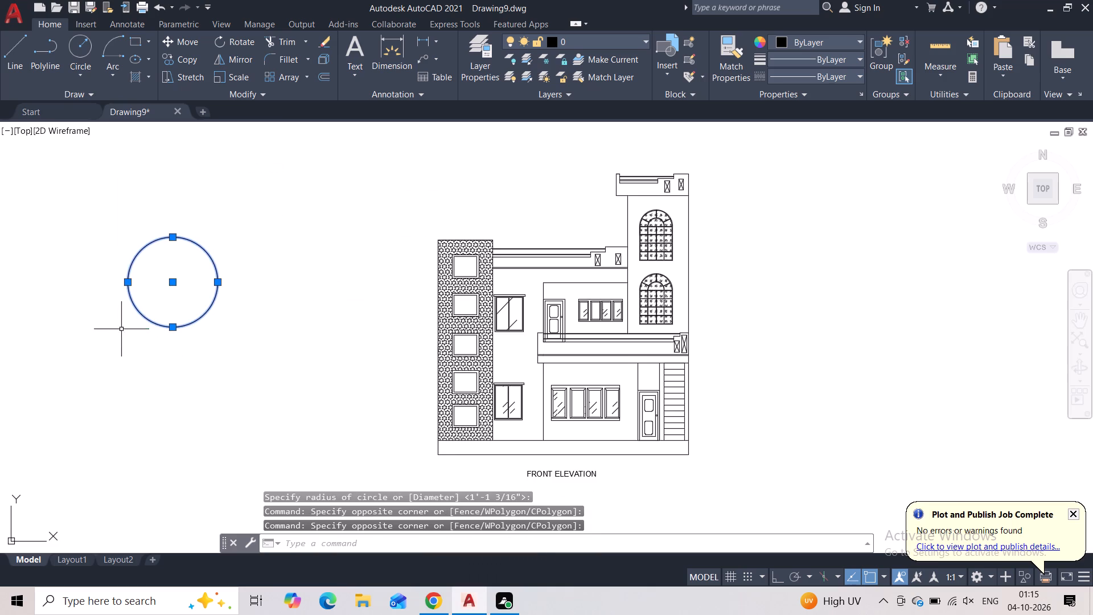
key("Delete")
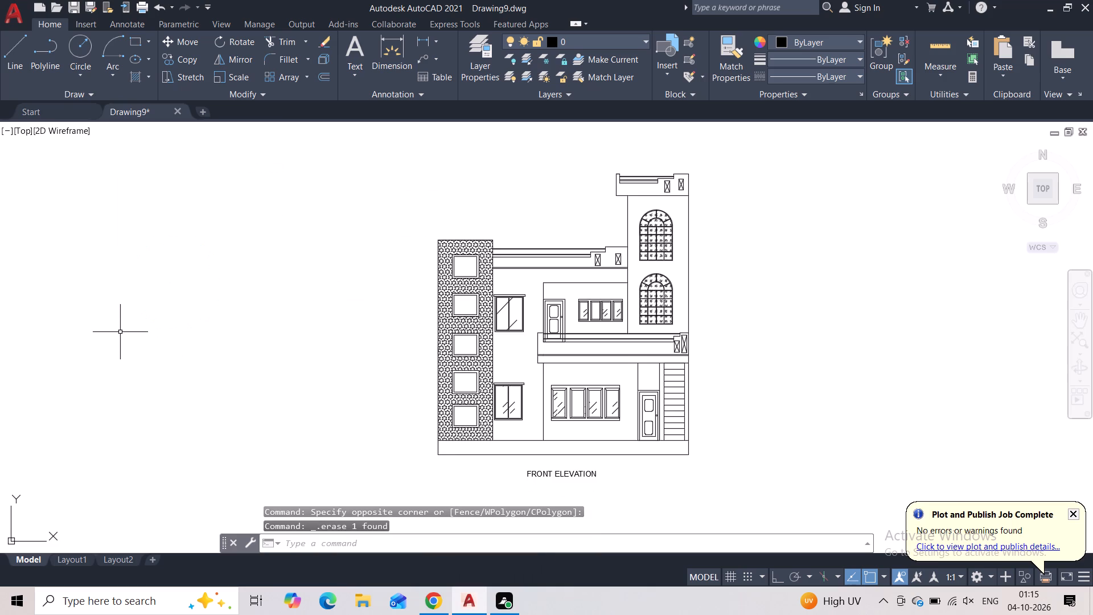